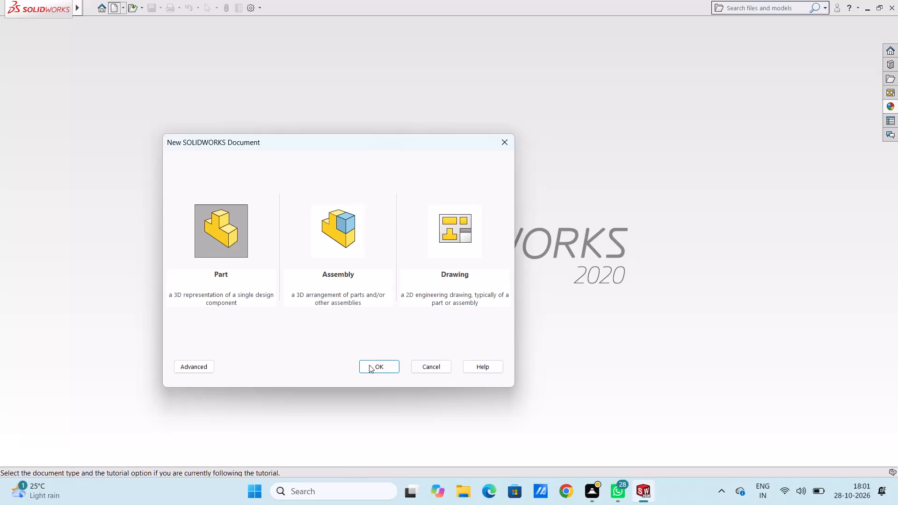
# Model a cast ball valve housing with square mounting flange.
# Create a new part document and open a sketch on the Right Plane.
pyautogui.click(369, 364)
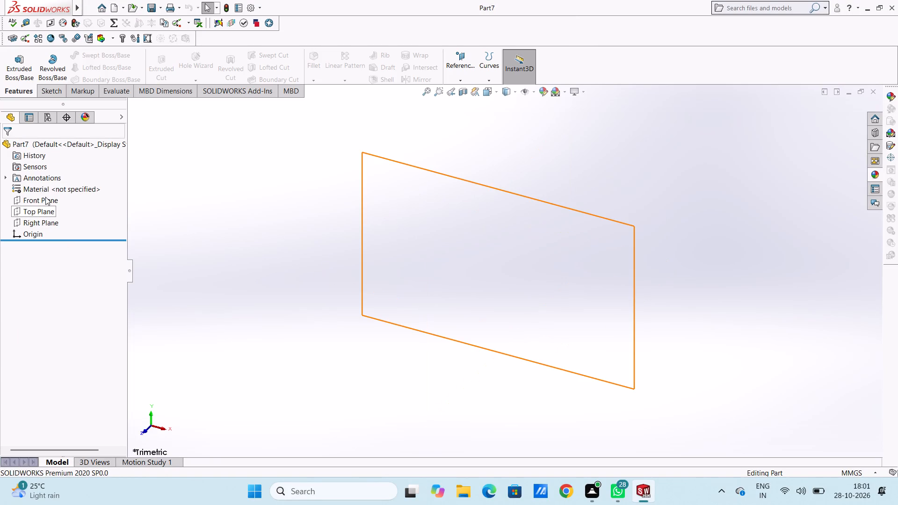
pyautogui.click(48, 224)
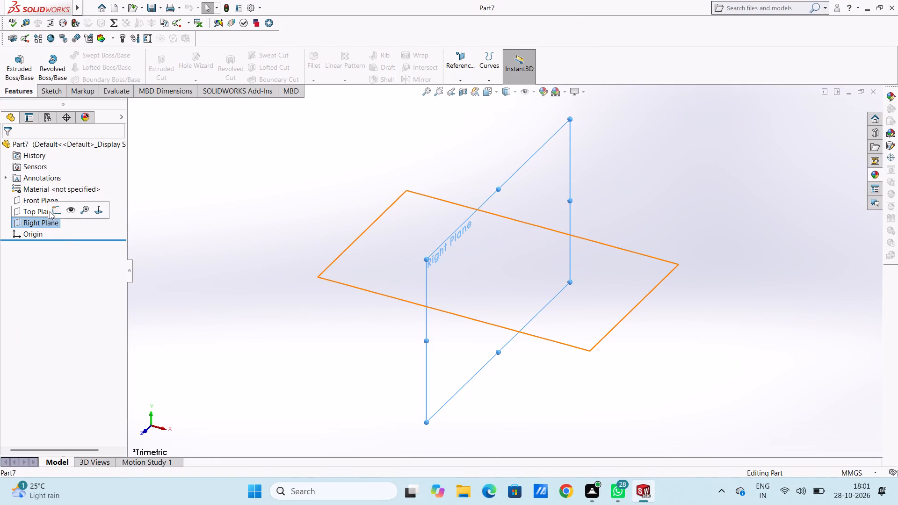
pyautogui.click(51, 212)
pyautogui.click(203, 228)
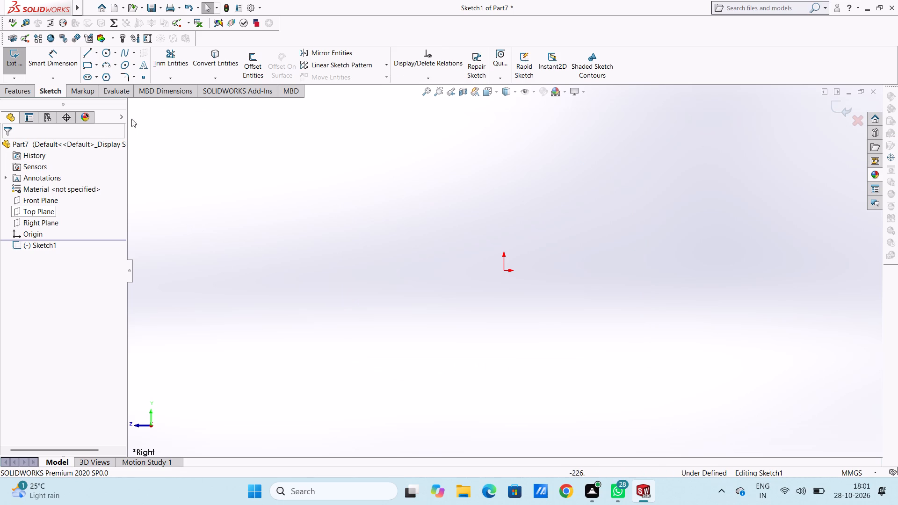
# Sketch a 75 mm by 75 mm center rectangle centred on the origin.
pyautogui.click(98, 70)
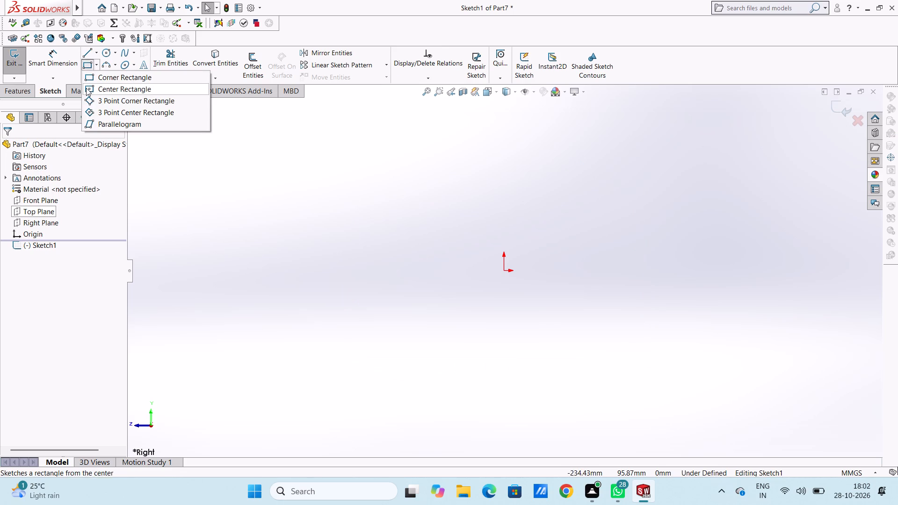
pyautogui.click(86, 88)
pyautogui.click(505, 274)
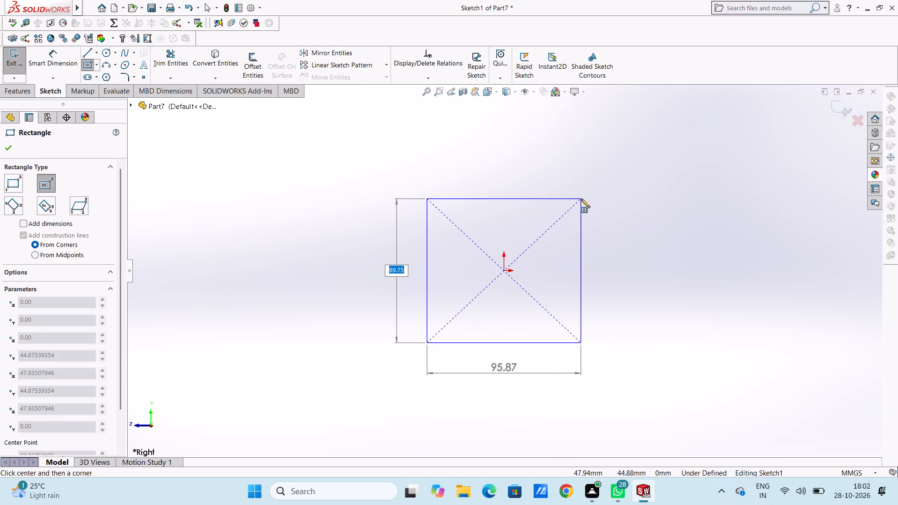
pyautogui.write('75')
pyautogui.press('Return')
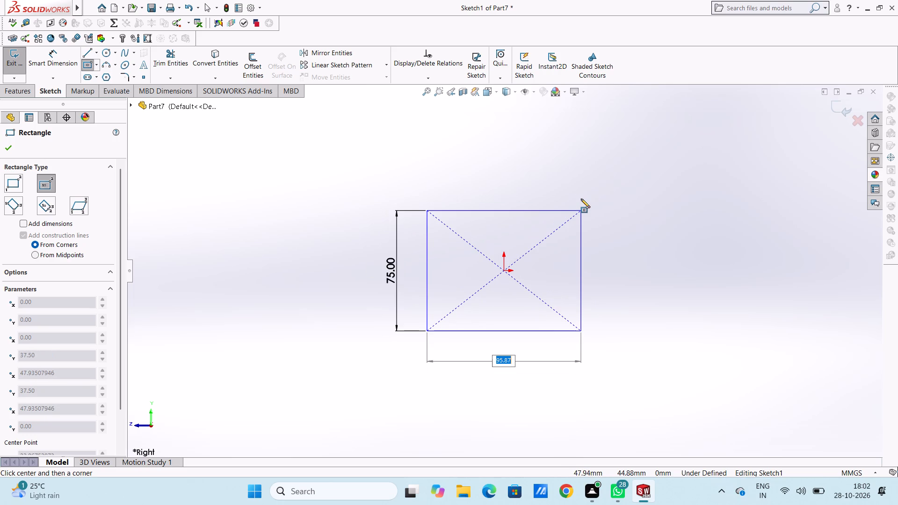
pyautogui.write('75')
pyautogui.press('Return')
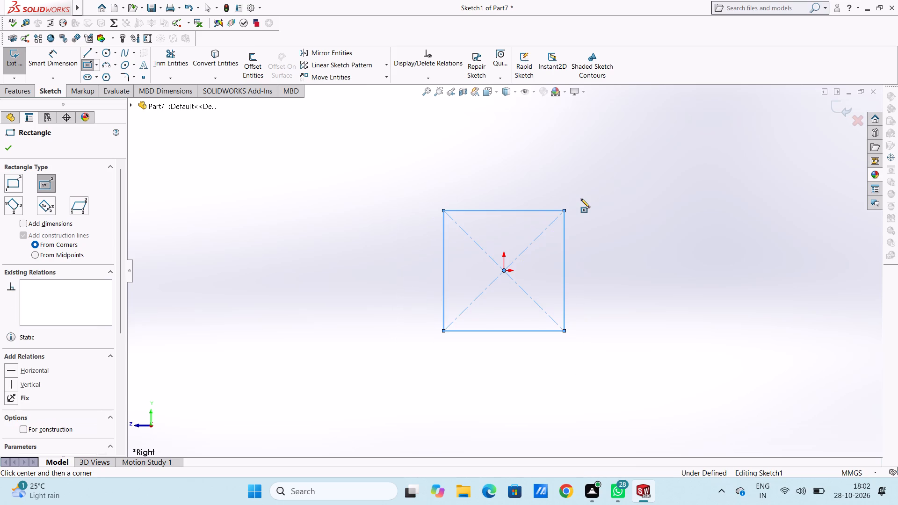
pyautogui.click(5, 146)
pyautogui.click(221, 224)
# Dimension the square's left vertical edge, placing the dimension well outside the profile.
pyautogui.scroll(-2, 511, 314)
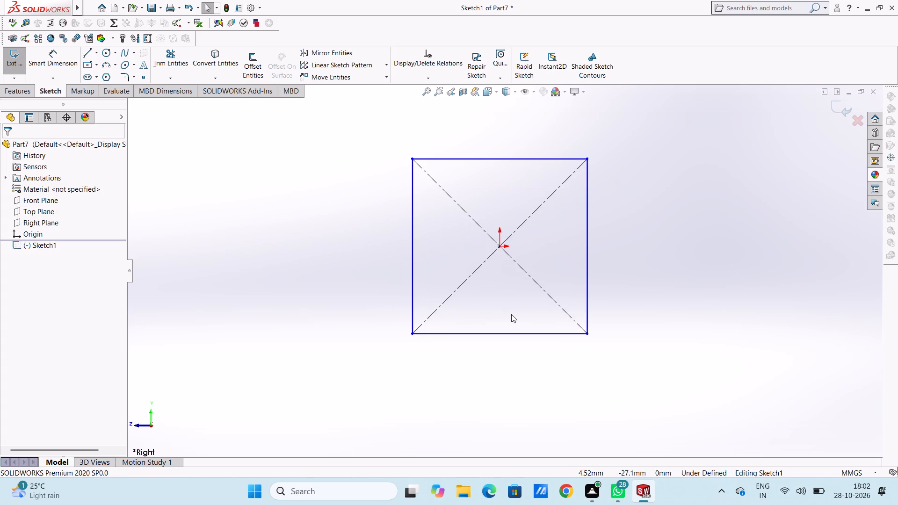
pyautogui.scroll(2, 511, 314)
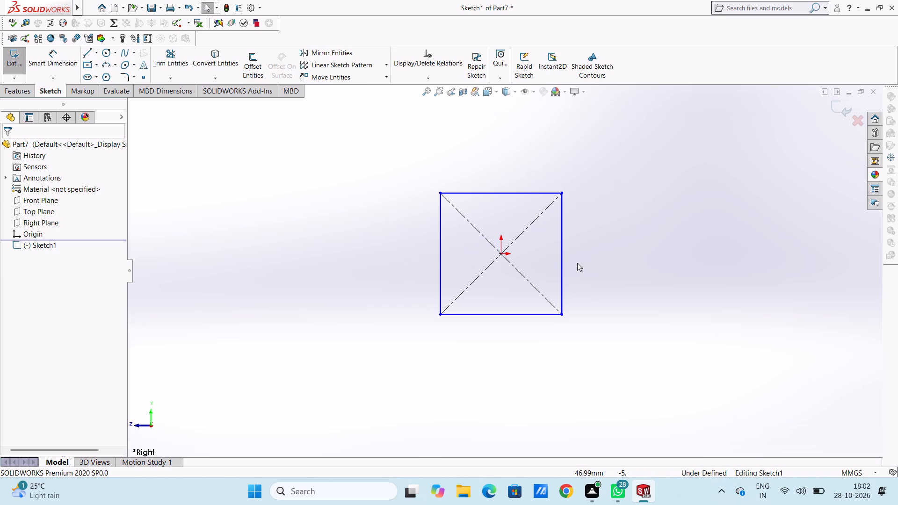
pyautogui.click(61, 63)
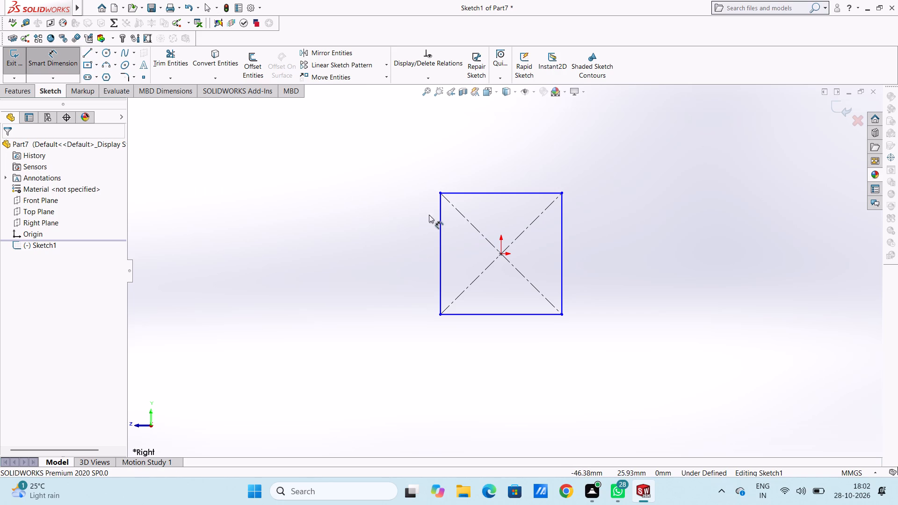
pyautogui.click(441, 223)
pyautogui.click(274, 205)
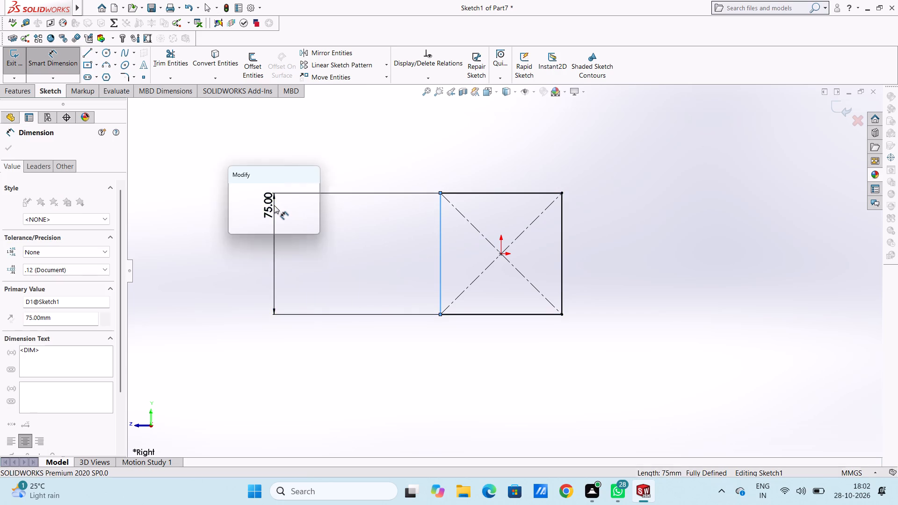
pyautogui.click(237, 187)
pyautogui.click(227, 166)
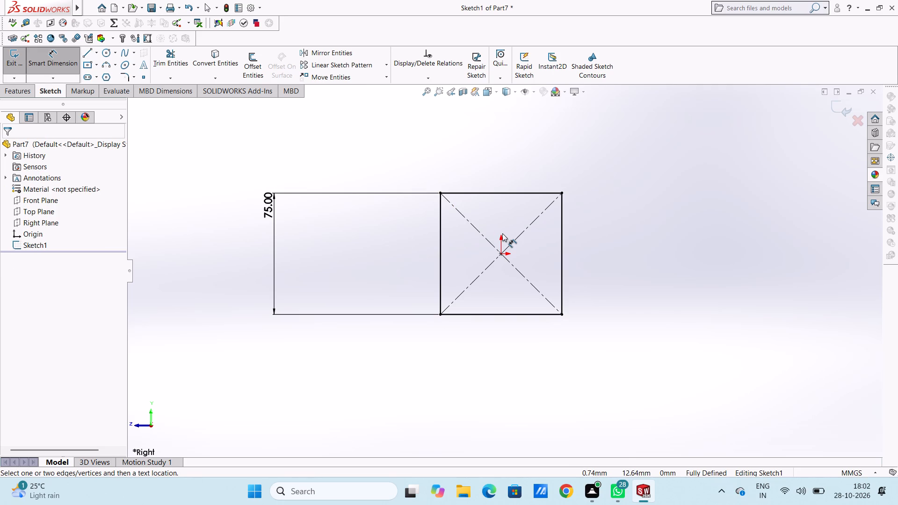
# Round all four corners of the square with 12.5 mm sketch fillets, accepting the loss of the equal-distance relations.
pyautogui.click(127, 74)
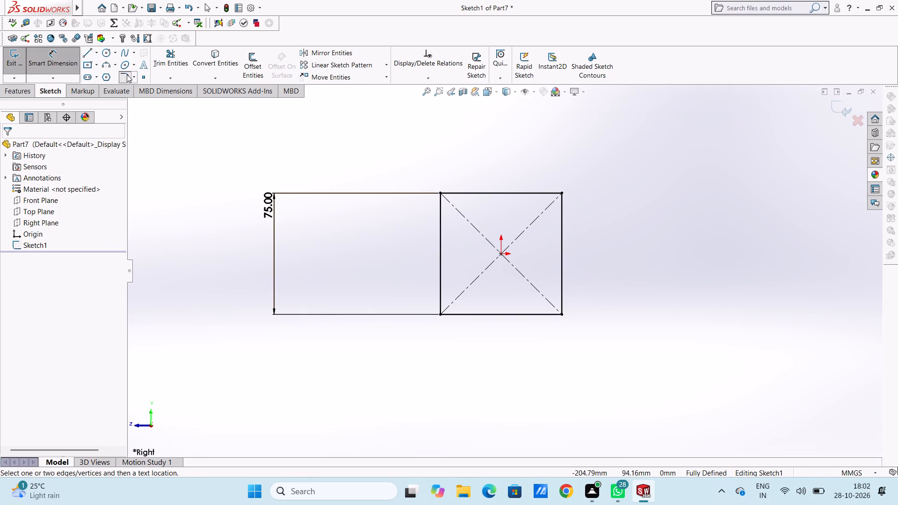
pyautogui.write('12.5')
pyautogui.press('Return')
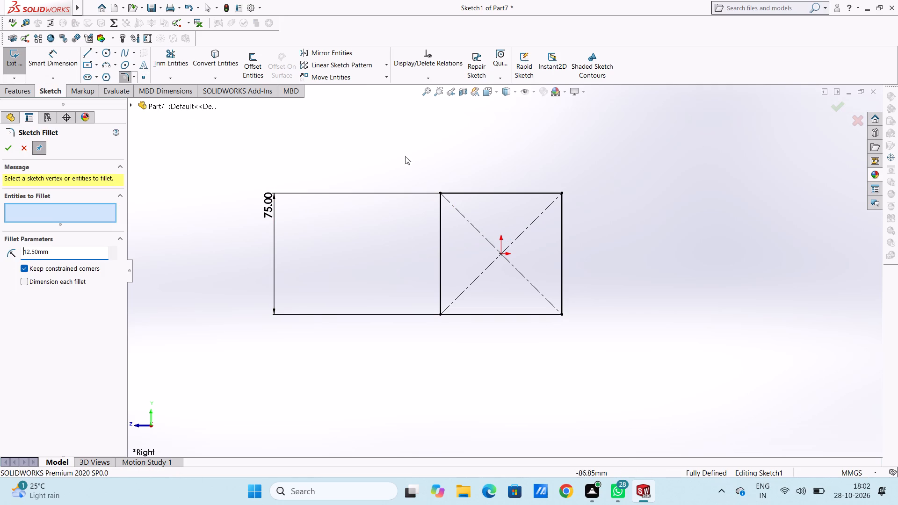
pyautogui.click(561, 192)
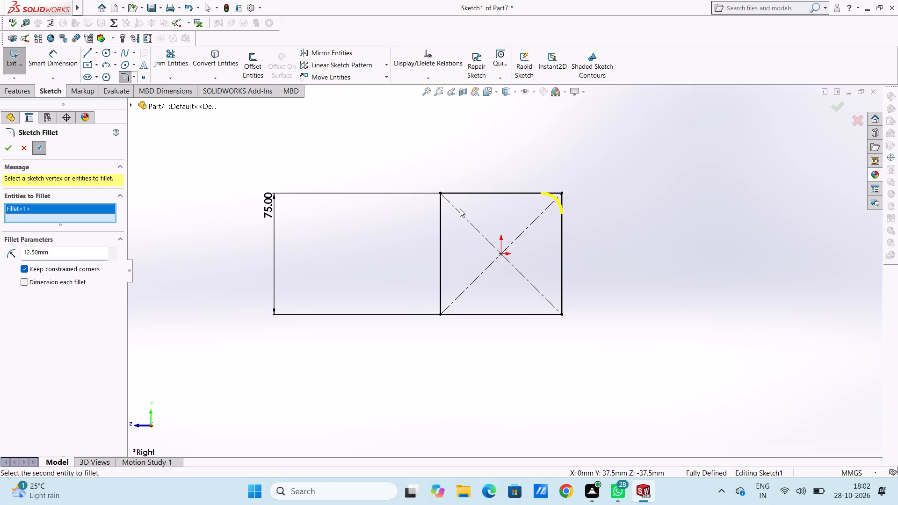
pyautogui.click(442, 193)
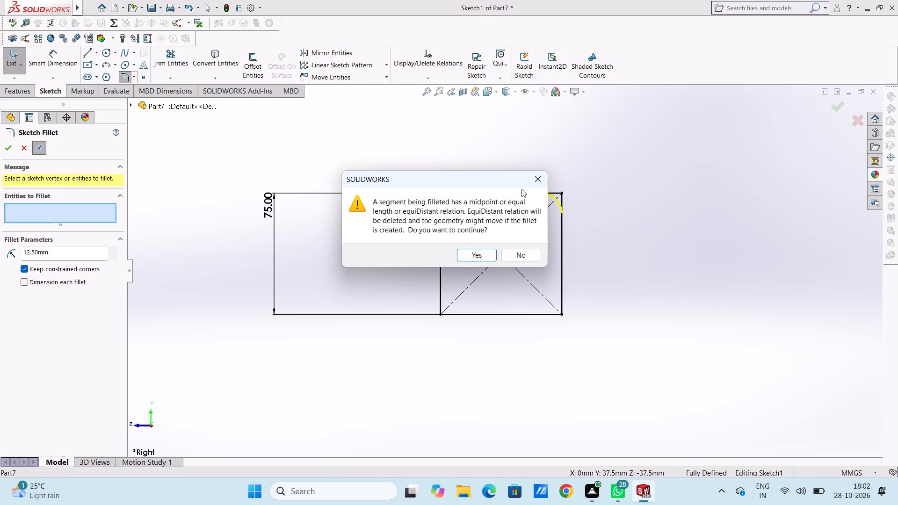
pyautogui.click(536, 174)
pyautogui.click(440, 313)
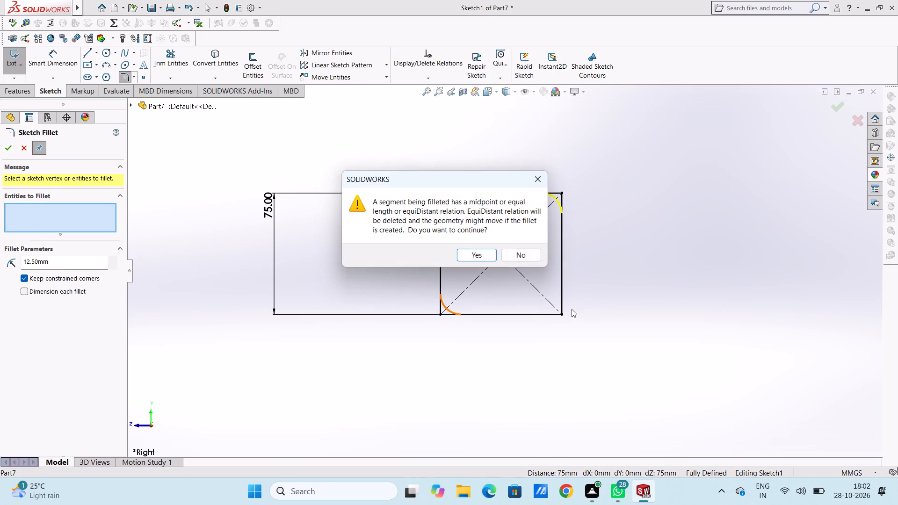
pyautogui.click(537, 180)
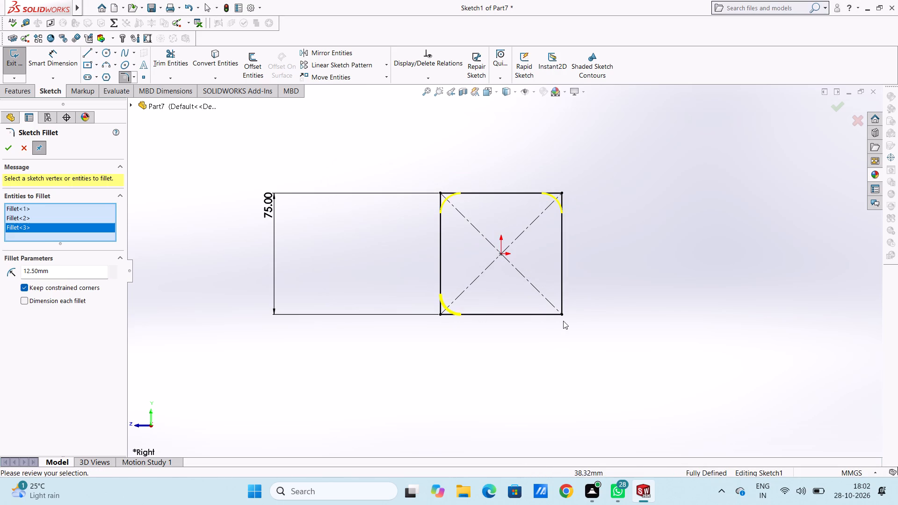
pyautogui.click(562, 313)
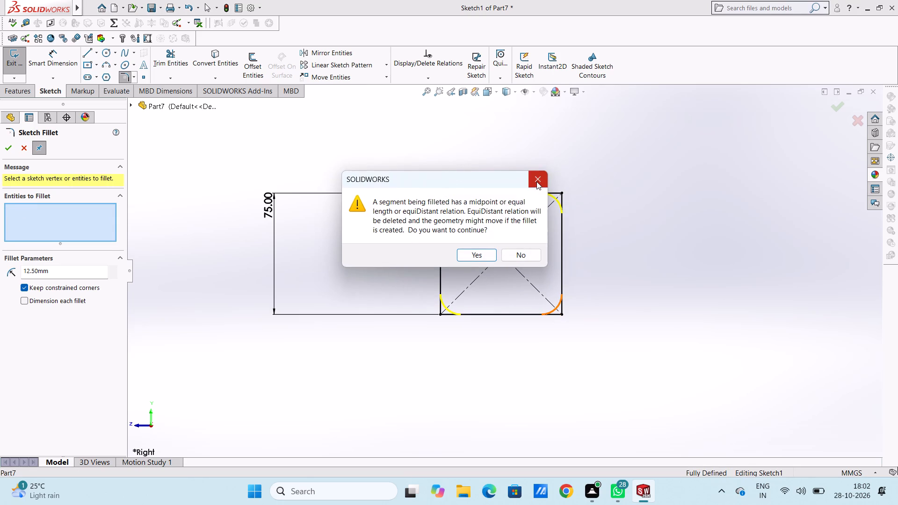
pyautogui.click(536, 181)
pyautogui.click(7, 152)
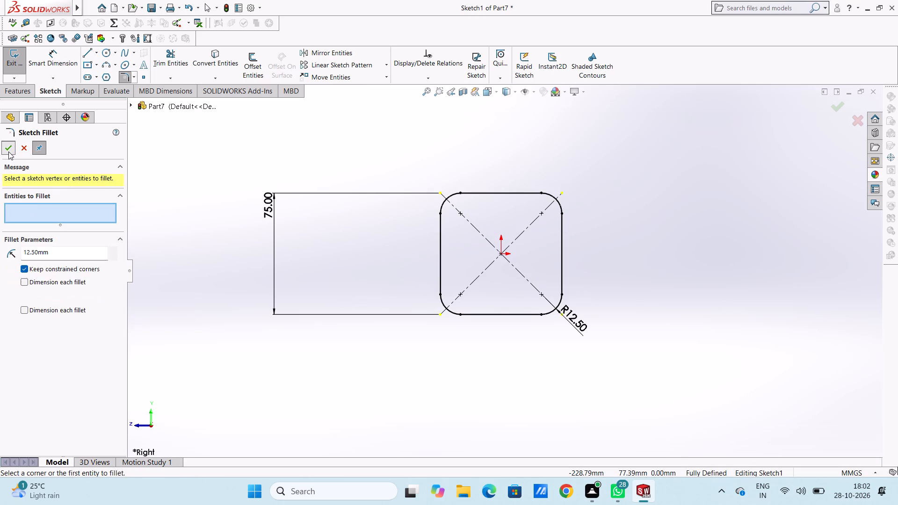
pyautogui.click(8, 151)
# Move the corner fillet's radius dimension well clear of the profile, beyond its lower right corner.
pyautogui.moveTo(572, 315); pyautogui.dragTo(629, 350)
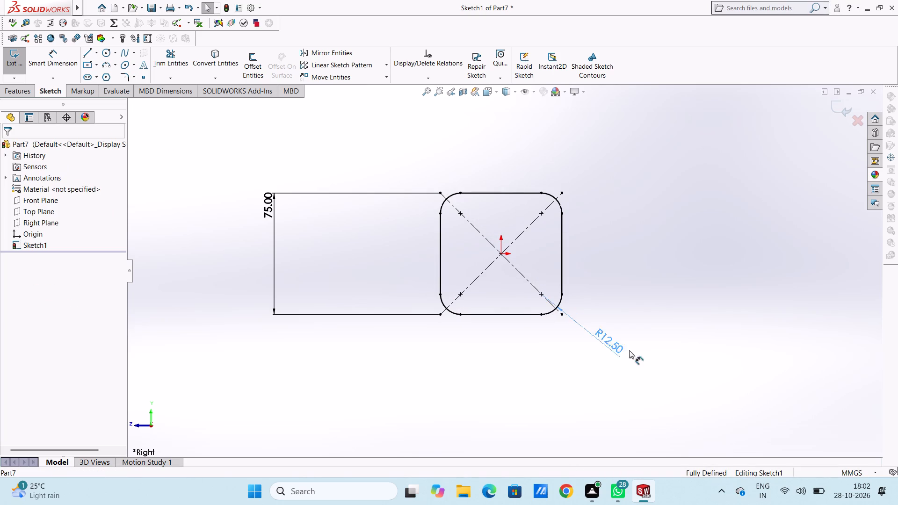
pyautogui.moveTo(629, 350); pyautogui.dragTo(747, 426)
pyautogui.click(625, 258)
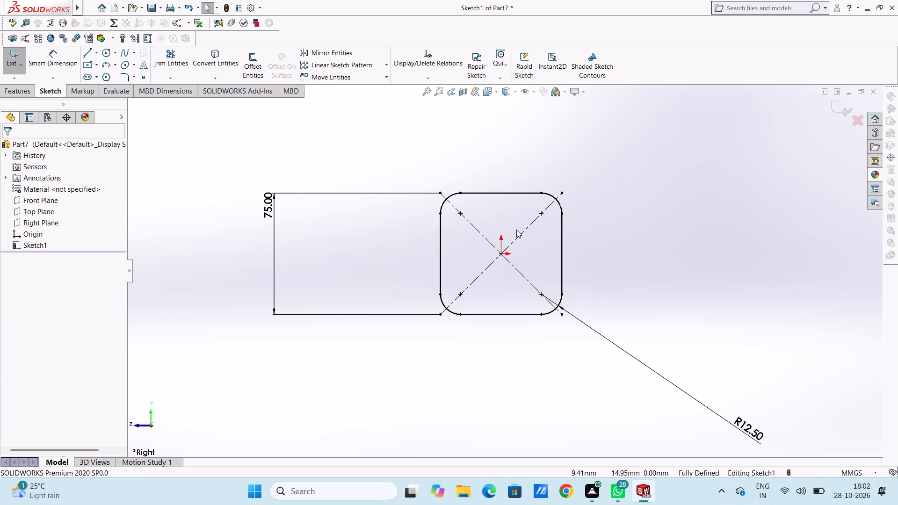
# Sketch a circle of 35 mm radius centred on the origin inside the rounded square.
pyautogui.scroll(-1, 516, 230)
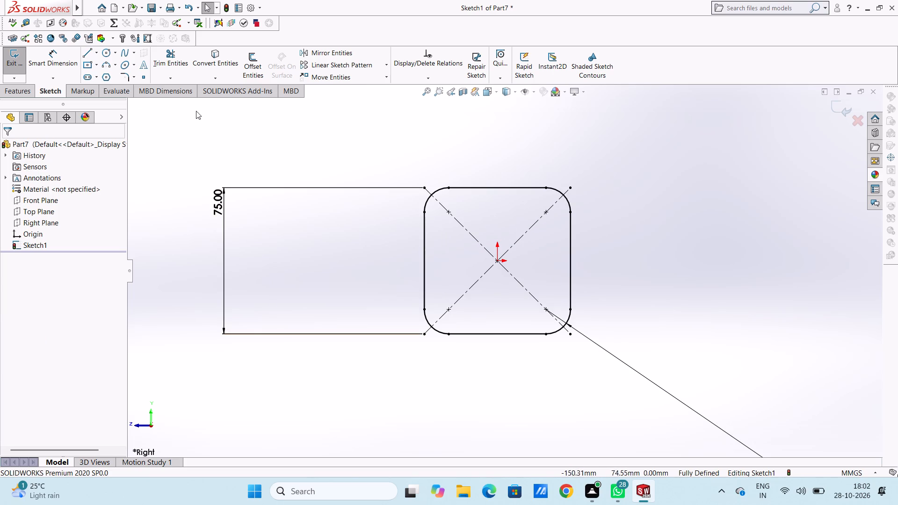
pyautogui.click(106, 54)
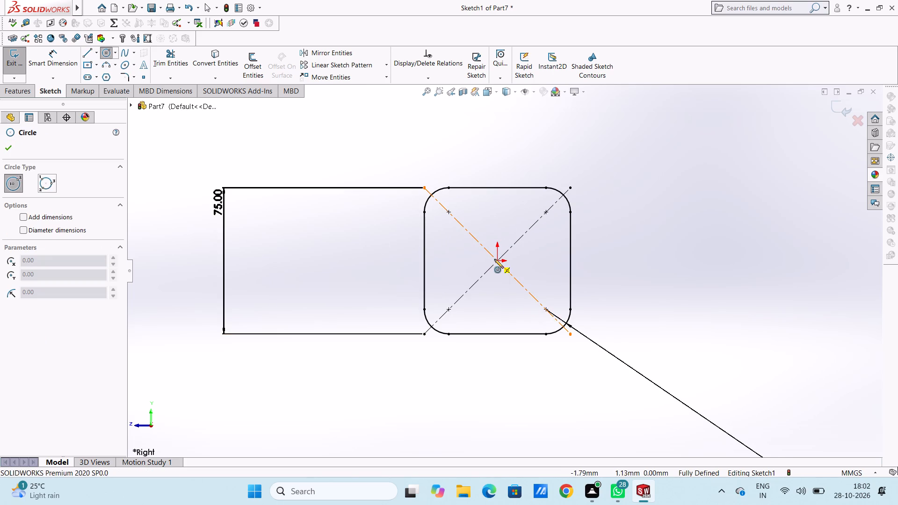
pyautogui.click(497, 261)
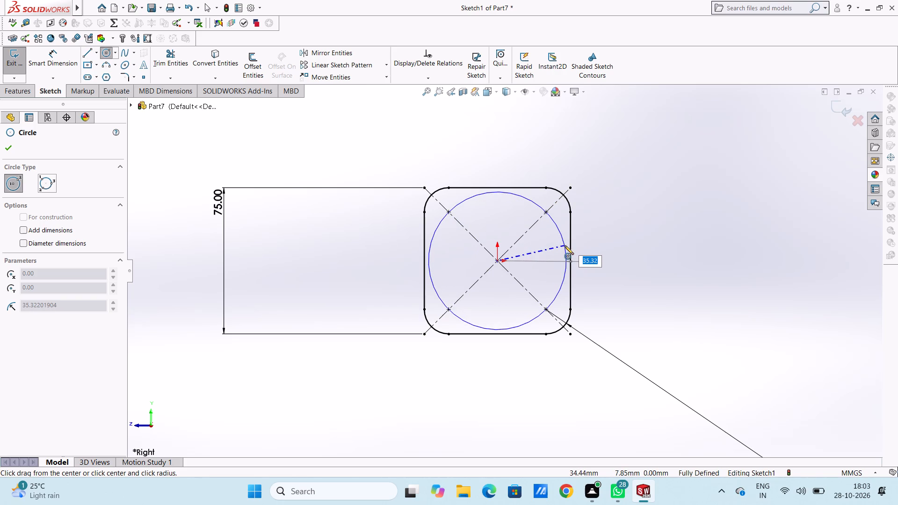
pyautogui.write('35')
pyautogui.press('Return')
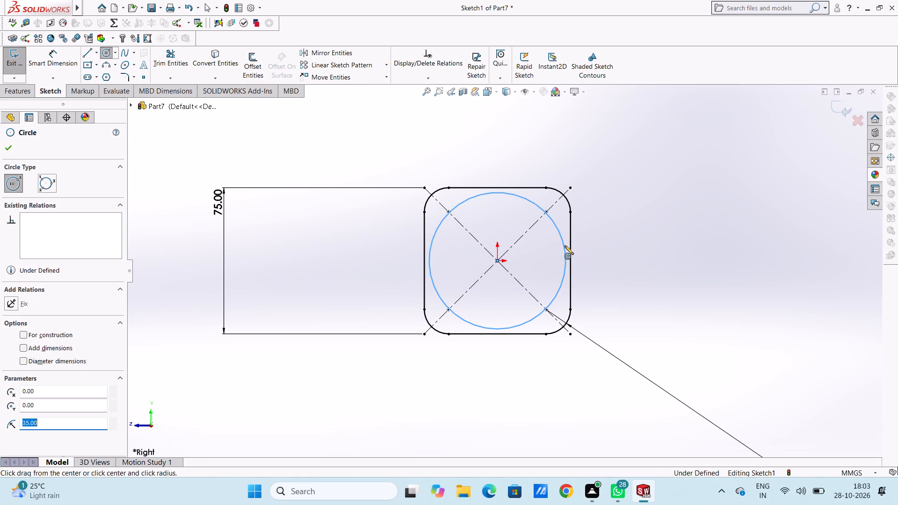
pyautogui.scroll(2, 303, 198)
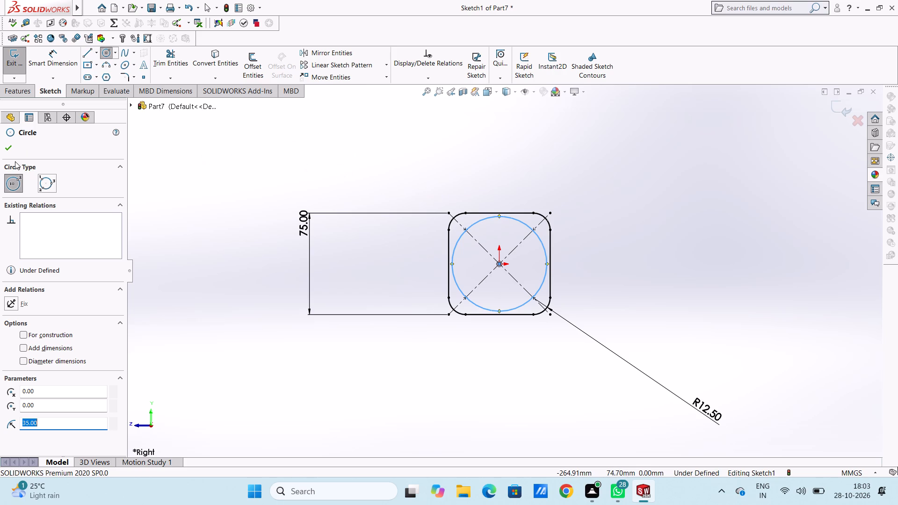
pyautogui.click(11, 144)
# Dimension the circle's diameter, placing the dimension outside the profile at its lower left.
pyautogui.click(62, 47)
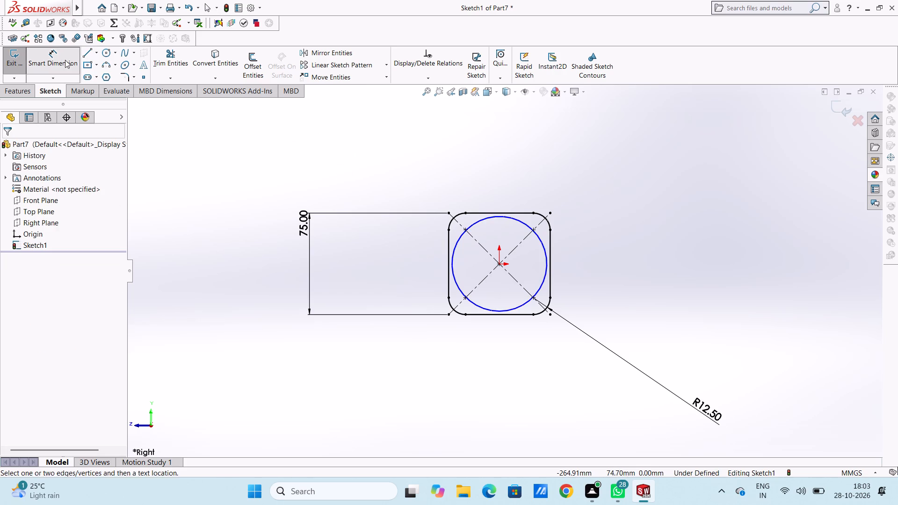
pyautogui.click(454, 254)
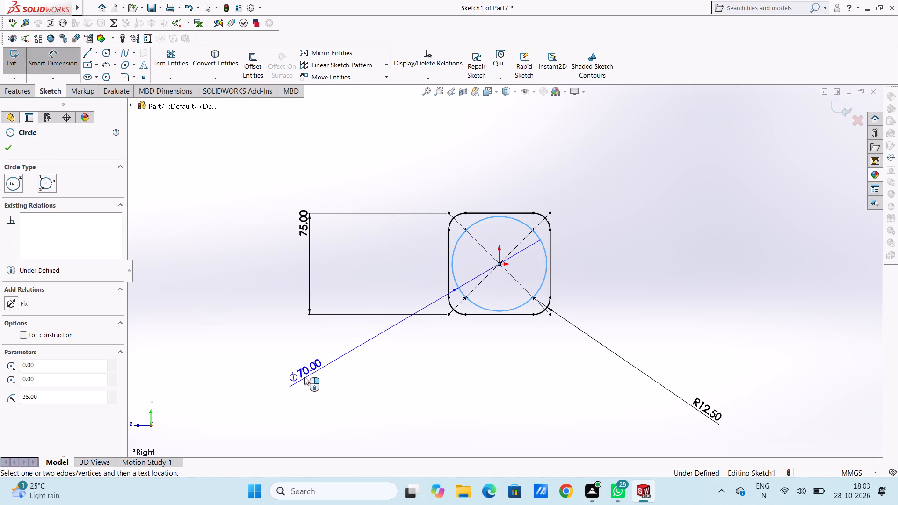
pyautogui.click(304, 377)
pyautogui.click(263, 364)
pyautogui.click(244, 333)
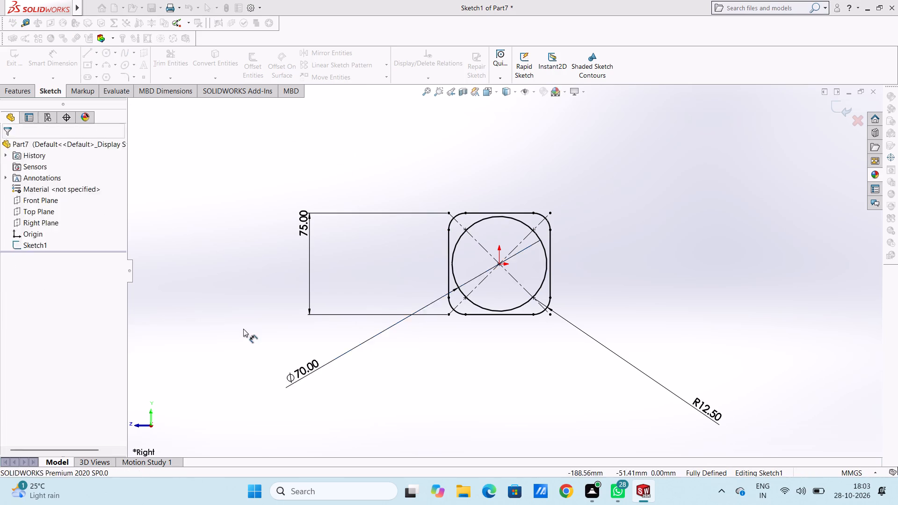
# Sketch a line about 61 mm long from the origin past the square's upper right corner, at about 42 degrees.
pyautogui.scroll(-3, 511, 231)
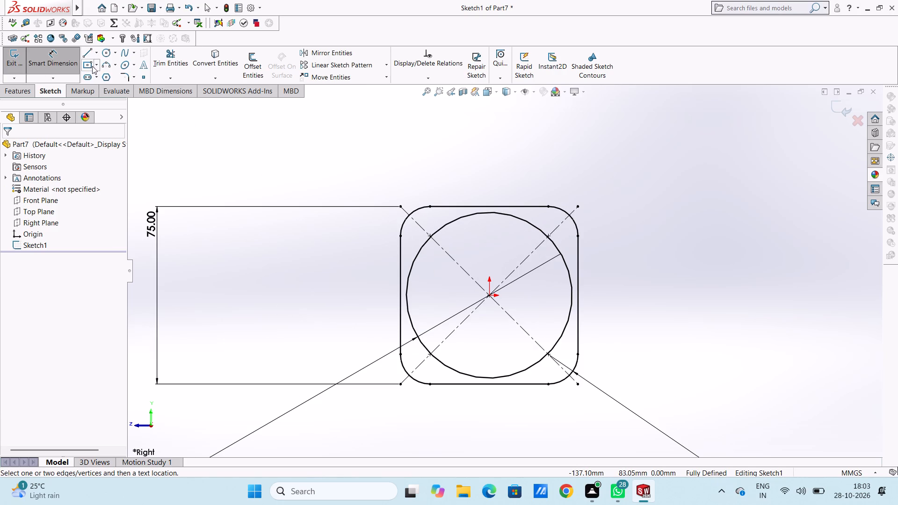
pyautogui.click(87, 55)
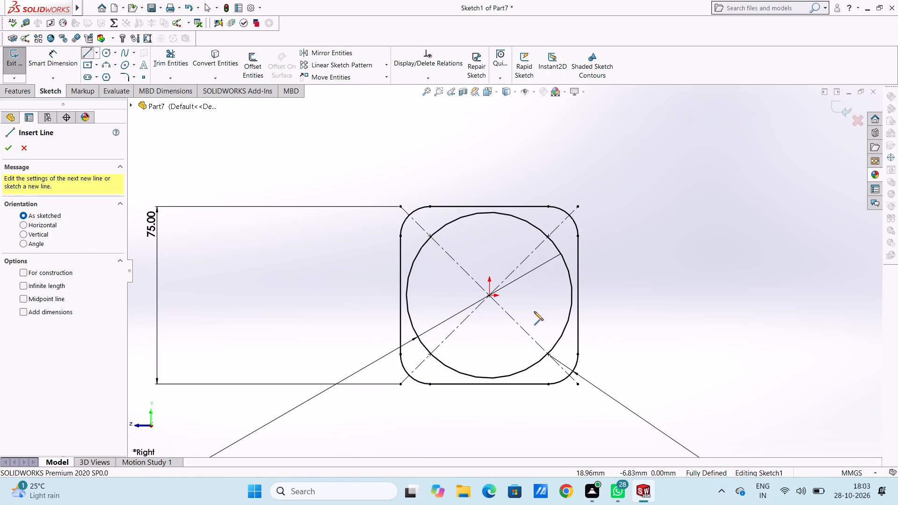
pyautogui.click(490, 296)
pyautogui.click(597, 198)
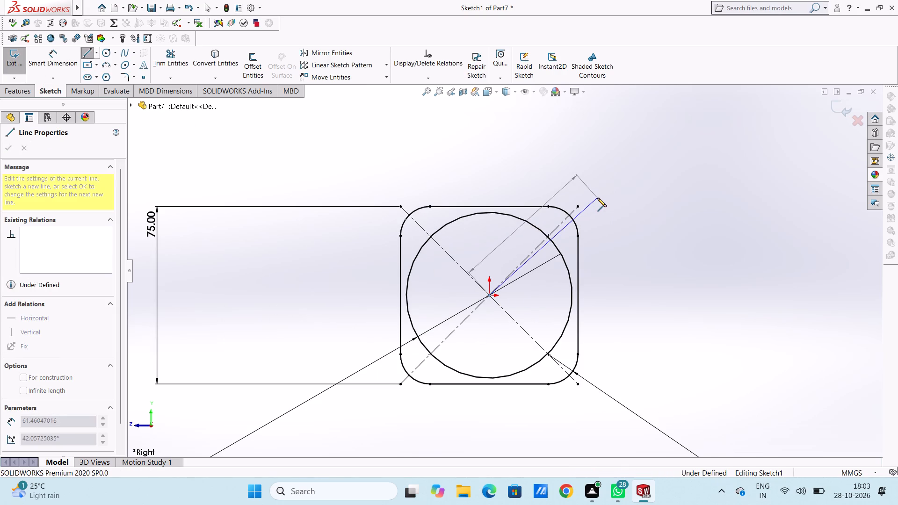
pyautogui.rightClick(552, 148)
pyautogui.click(565, 156)
pyautogui.click(486, 163)
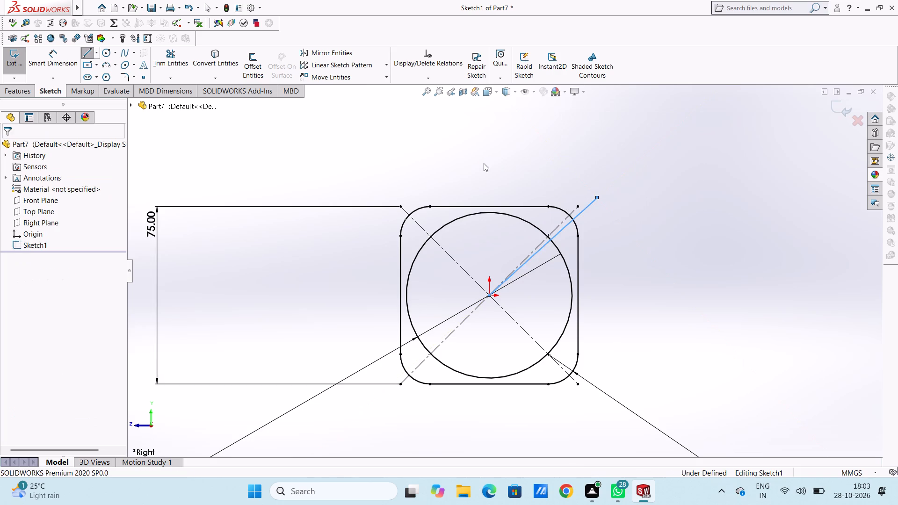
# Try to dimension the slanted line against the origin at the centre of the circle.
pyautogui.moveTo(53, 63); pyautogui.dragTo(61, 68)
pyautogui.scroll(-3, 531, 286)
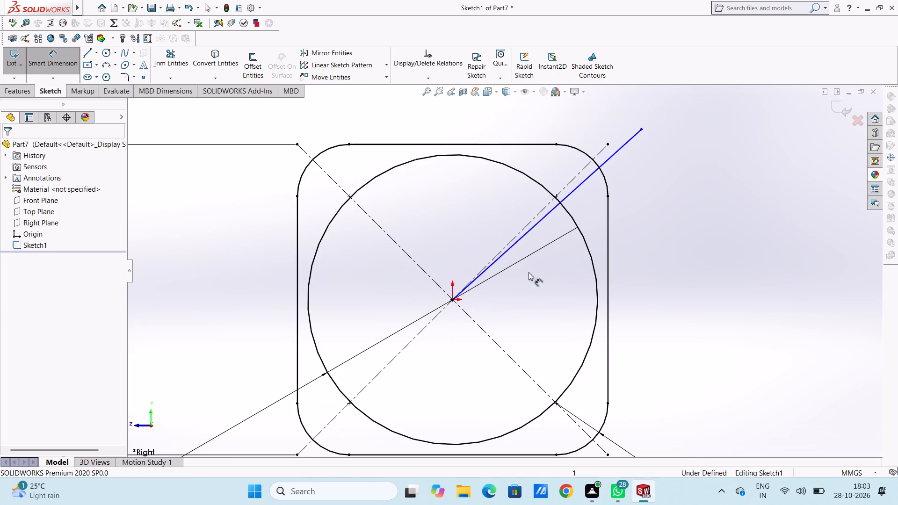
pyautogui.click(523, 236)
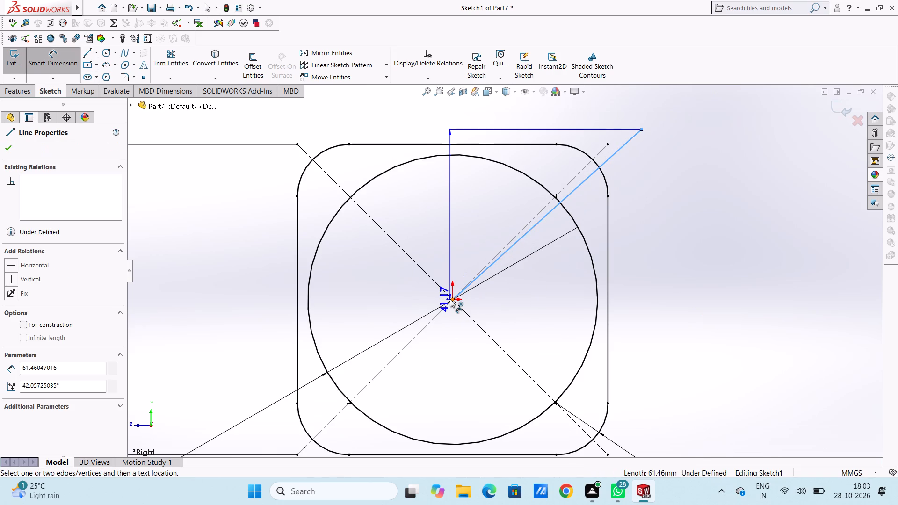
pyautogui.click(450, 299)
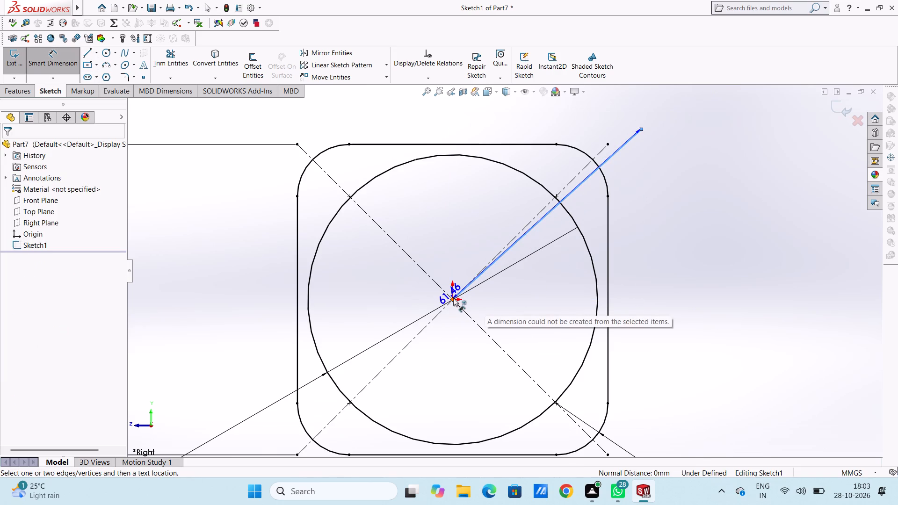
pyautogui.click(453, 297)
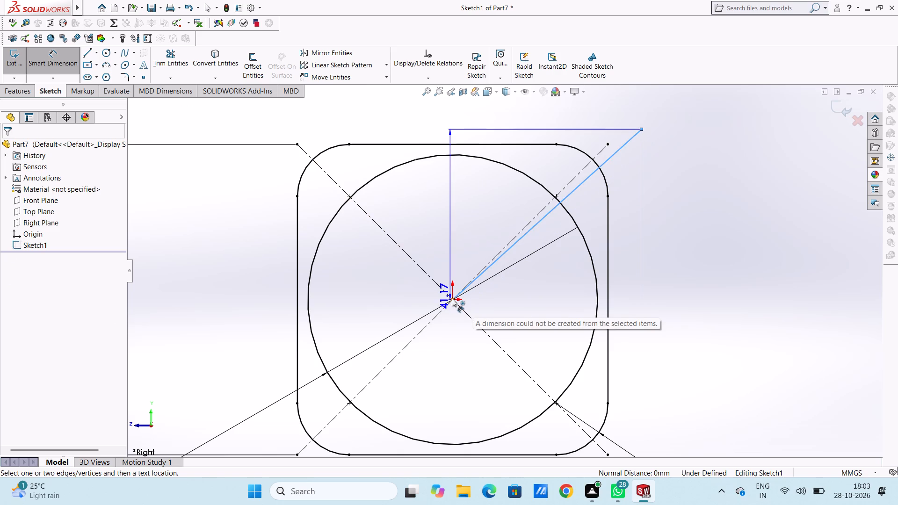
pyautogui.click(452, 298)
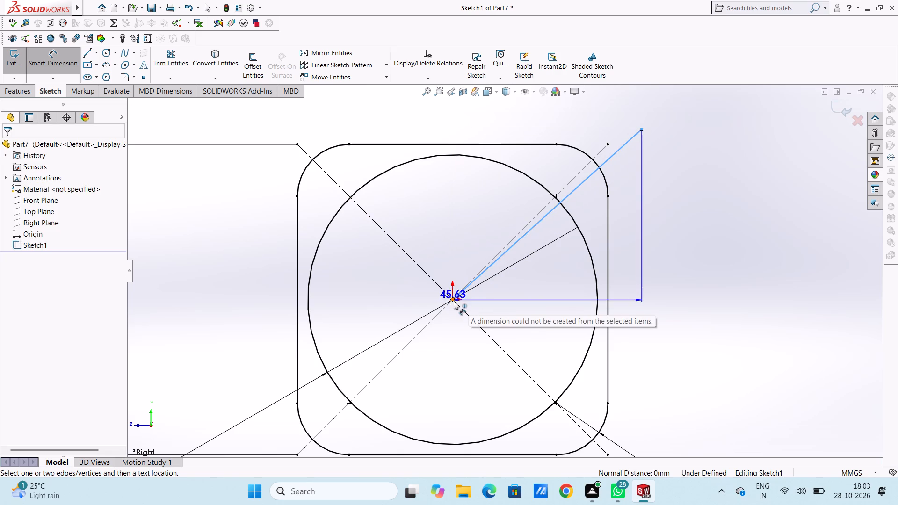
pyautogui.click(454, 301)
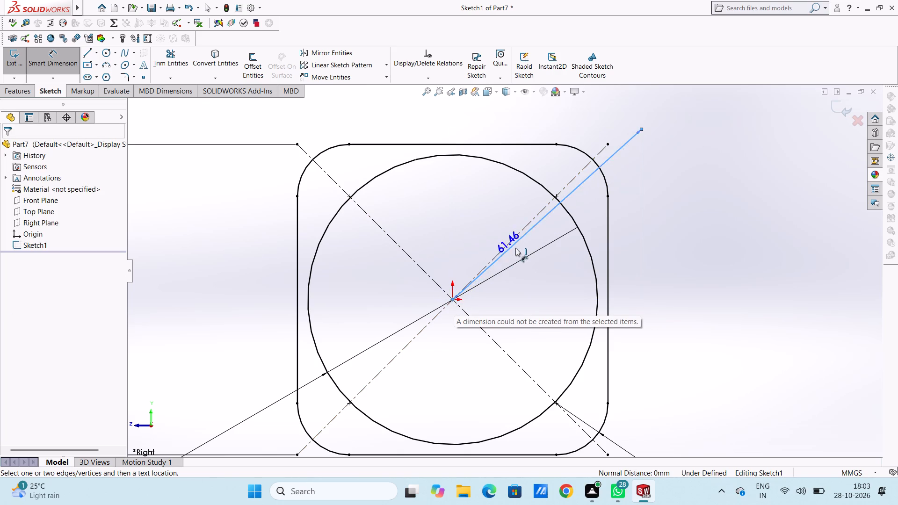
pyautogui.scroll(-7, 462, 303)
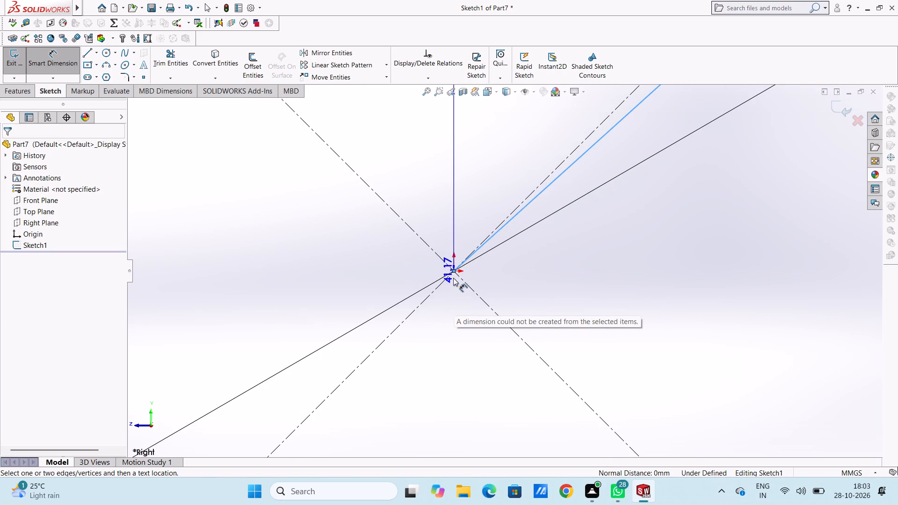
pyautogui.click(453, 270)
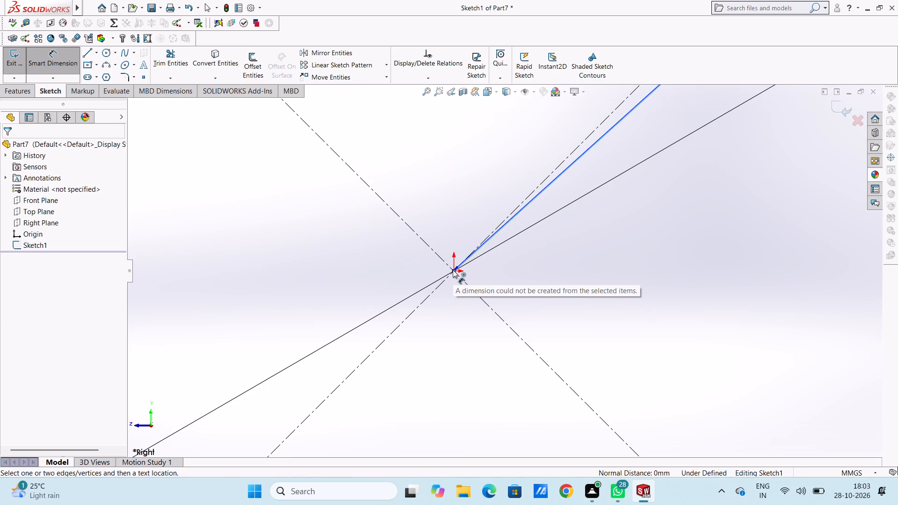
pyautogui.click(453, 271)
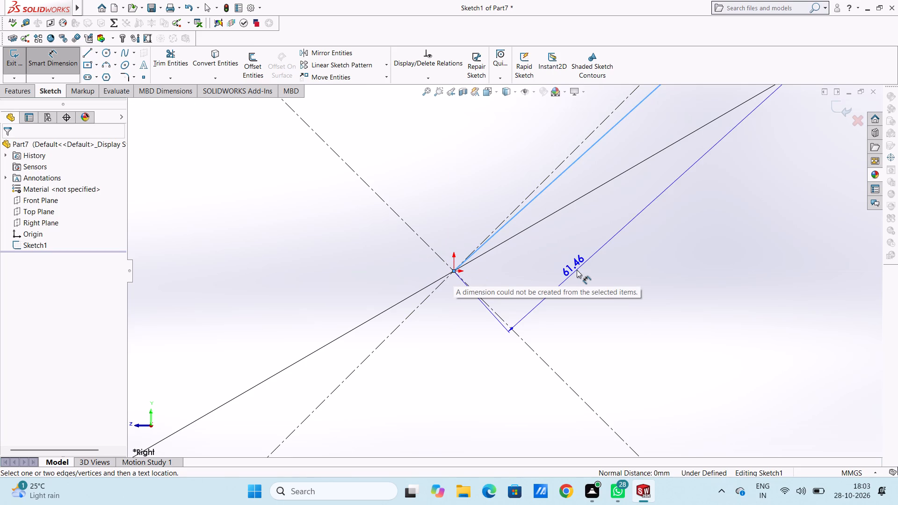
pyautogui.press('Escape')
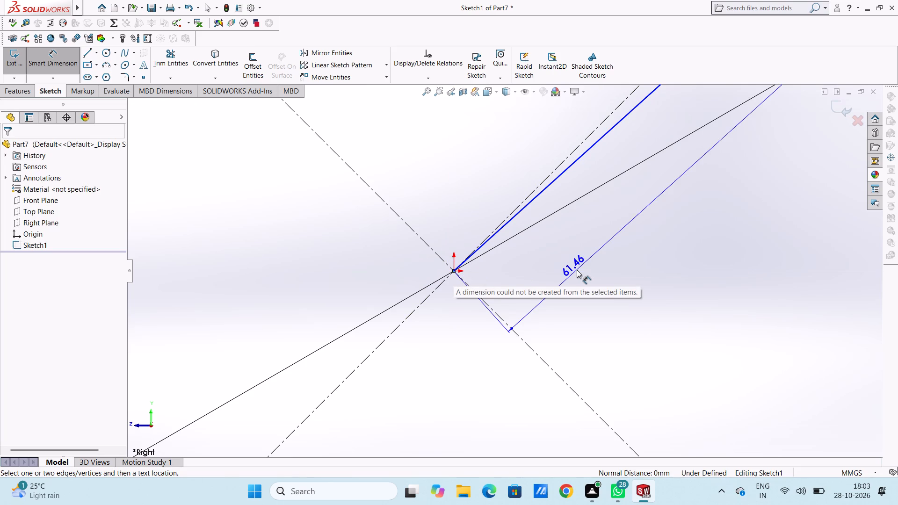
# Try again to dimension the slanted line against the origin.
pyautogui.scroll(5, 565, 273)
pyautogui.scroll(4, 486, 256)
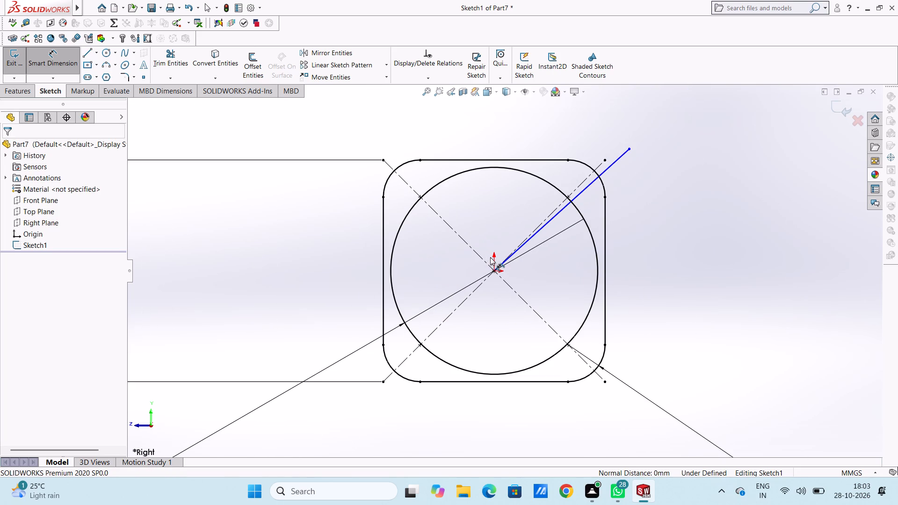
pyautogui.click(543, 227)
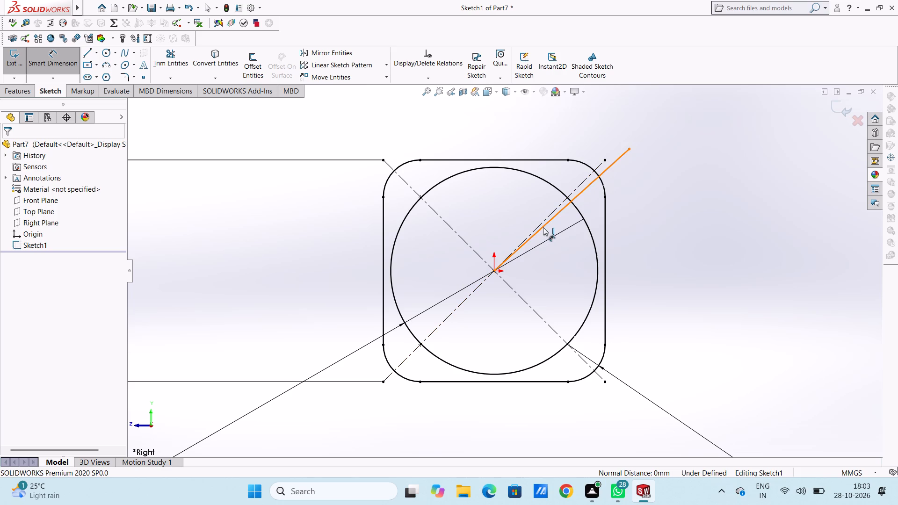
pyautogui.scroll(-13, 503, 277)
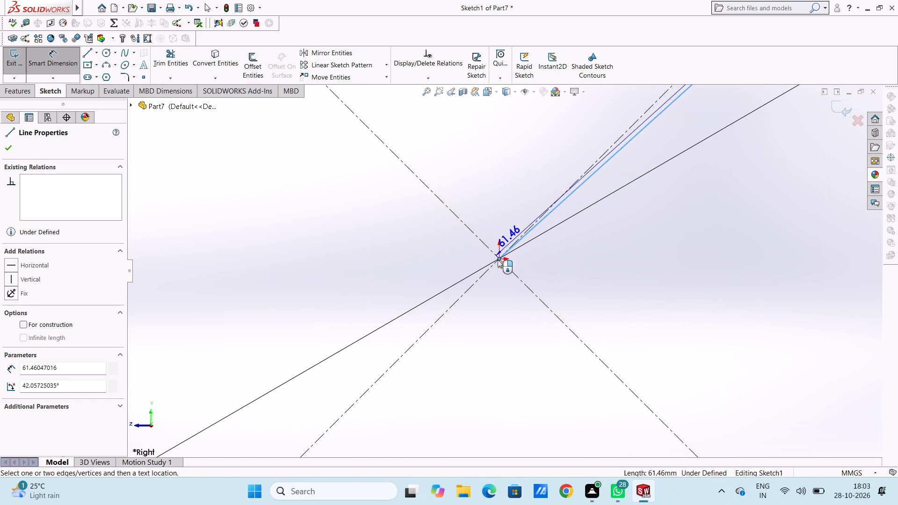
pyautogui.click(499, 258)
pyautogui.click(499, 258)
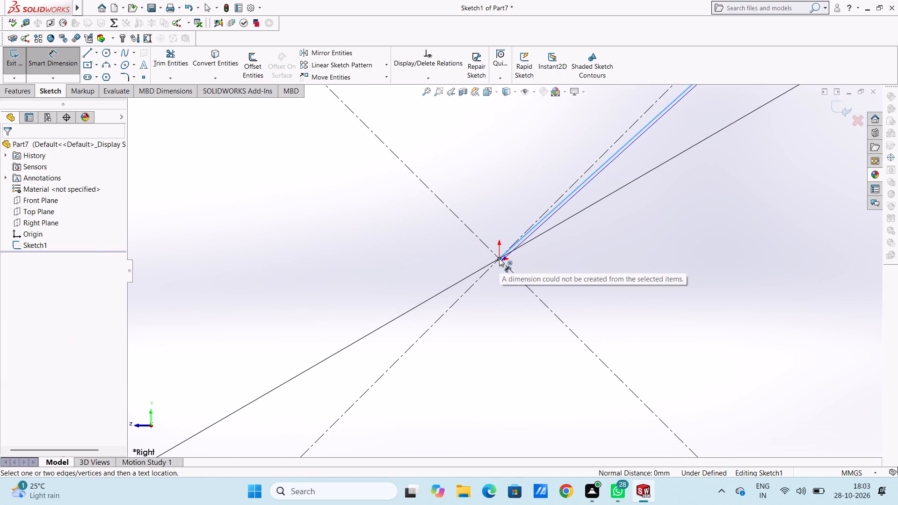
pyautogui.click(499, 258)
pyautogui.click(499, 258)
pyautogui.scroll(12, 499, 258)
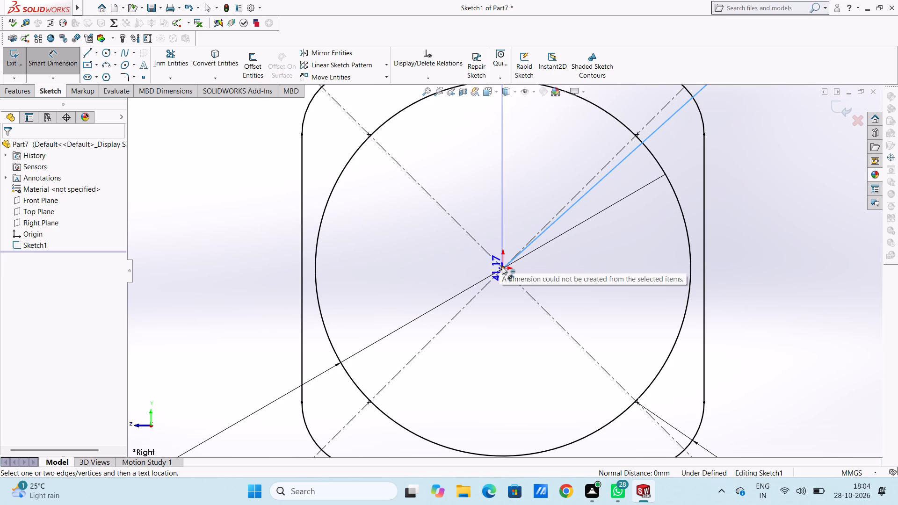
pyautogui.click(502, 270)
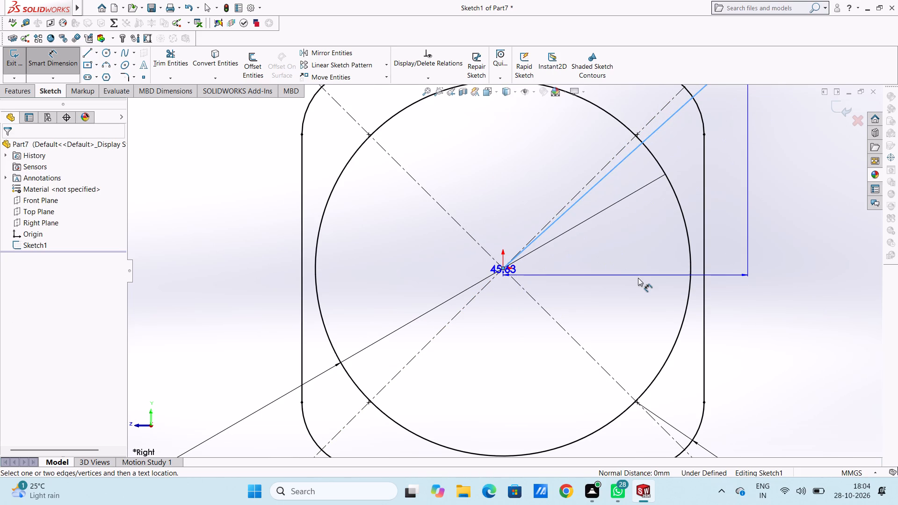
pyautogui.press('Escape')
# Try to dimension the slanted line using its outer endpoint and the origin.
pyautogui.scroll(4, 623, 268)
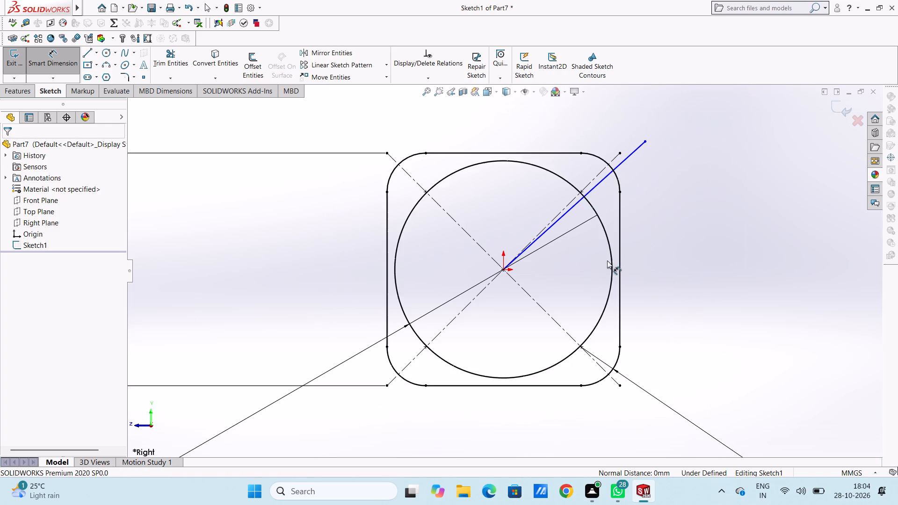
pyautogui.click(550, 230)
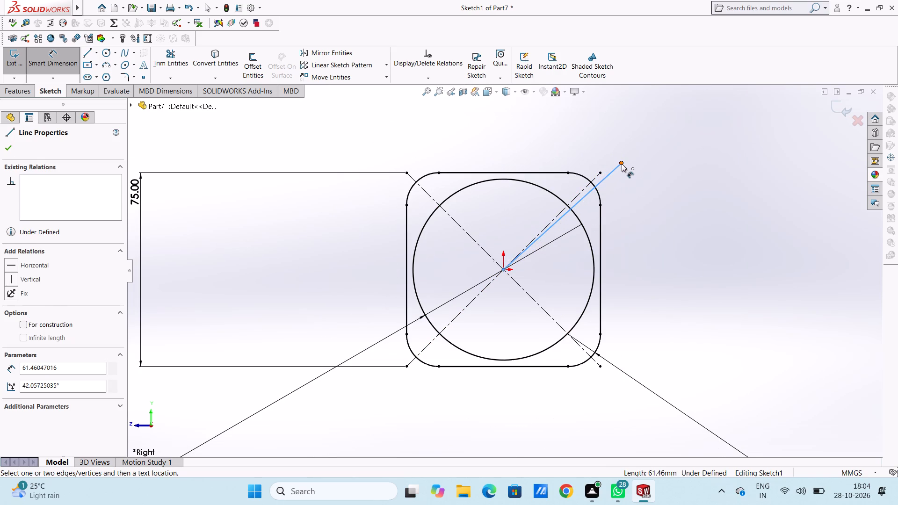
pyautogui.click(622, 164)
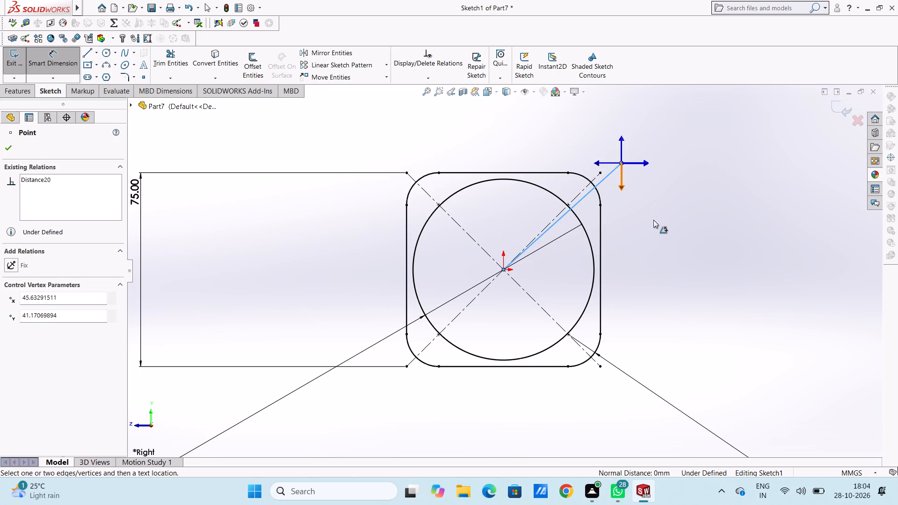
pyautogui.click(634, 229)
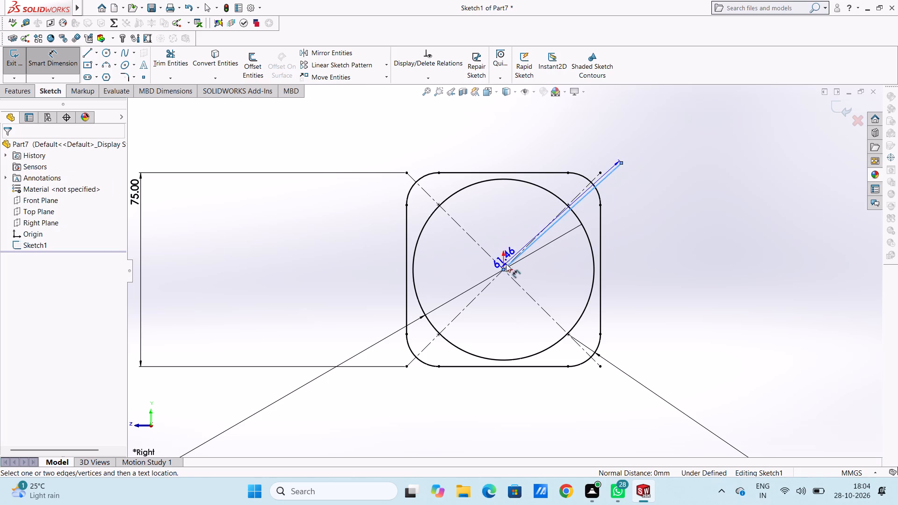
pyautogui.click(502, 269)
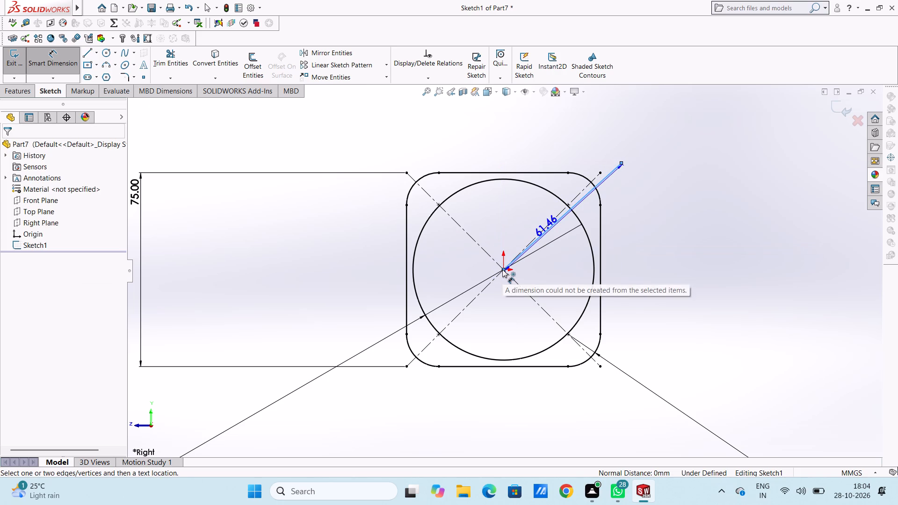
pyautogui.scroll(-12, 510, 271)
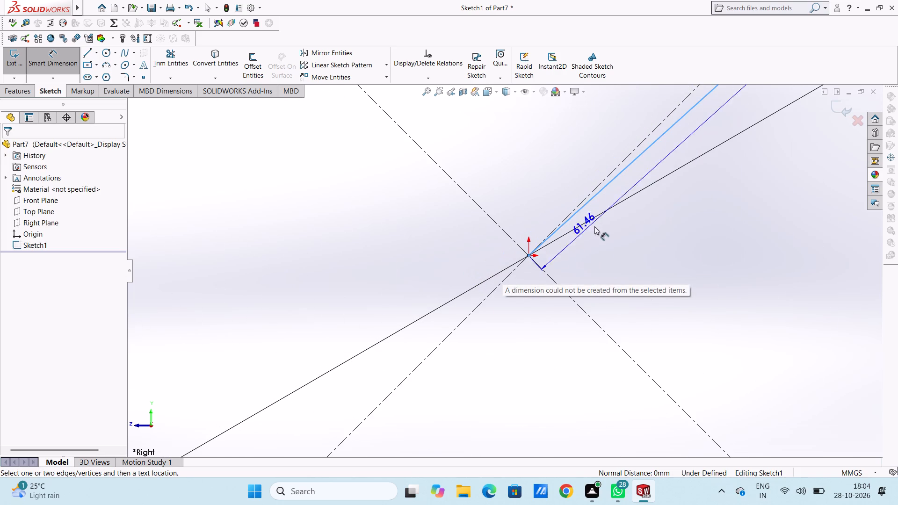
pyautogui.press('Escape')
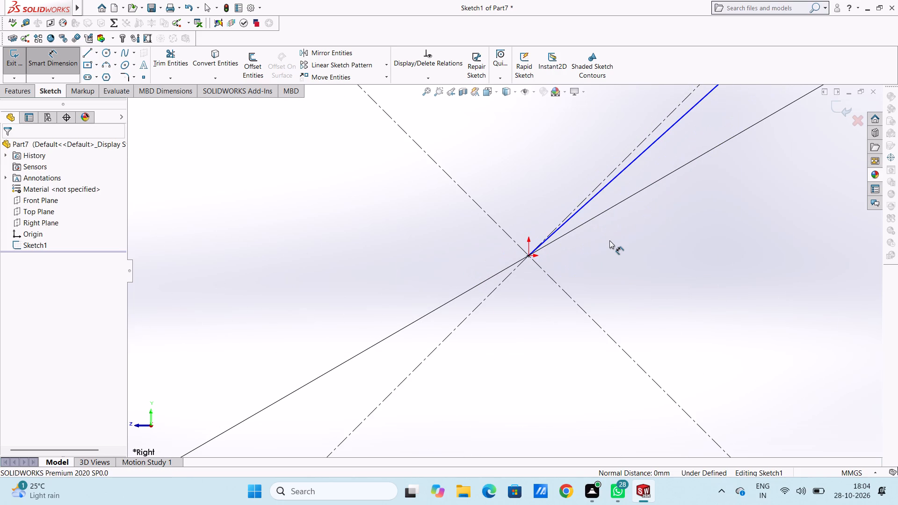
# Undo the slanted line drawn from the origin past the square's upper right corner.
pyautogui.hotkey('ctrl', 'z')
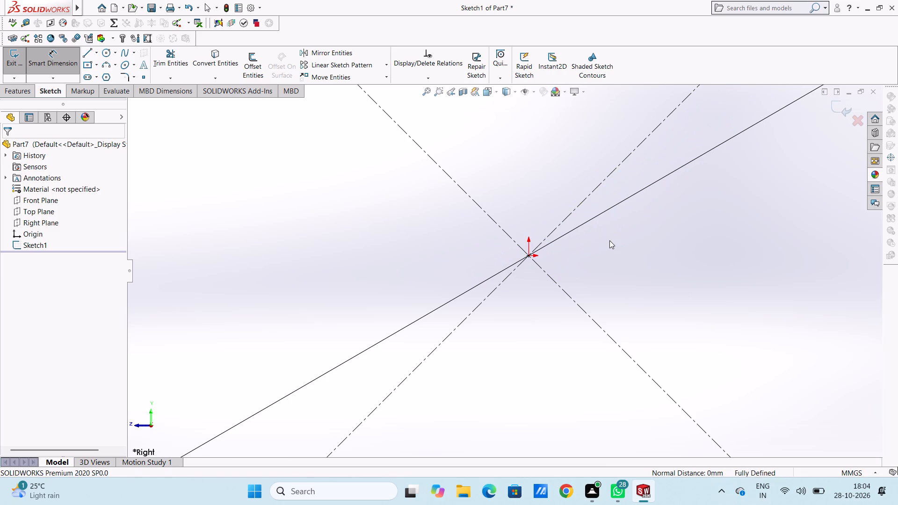
# Sketch a steeper line about 49 mm long from the origin past the square's upper edge, near its upper right corner.
pyautogui.scroll(10, 576, 229)
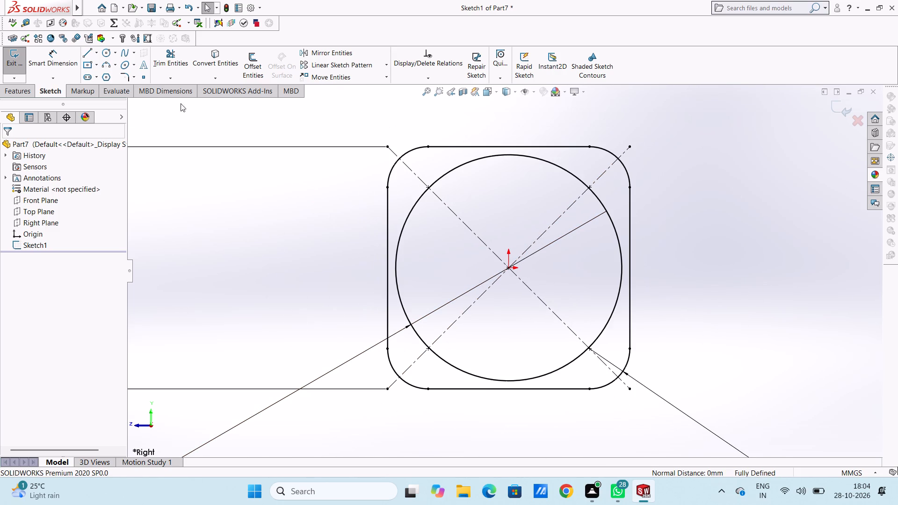
pyautogui.click(93, 59)
pyautogui.click(87, 51)
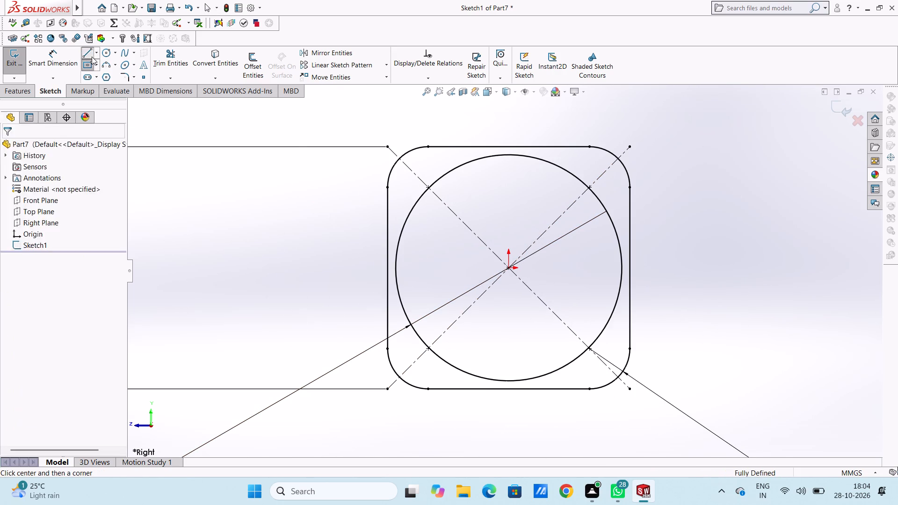
pyautogui.scroll(-6, 516, 294)
pyautogui.scroll(-13, 501, 257)
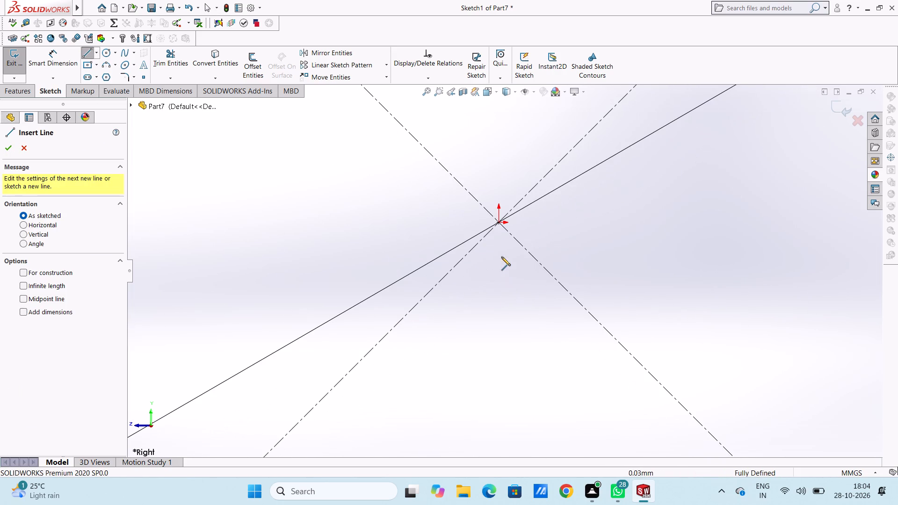
pyautogui.click(500, 225)
pyautogui.scroll(6, 572, 186)
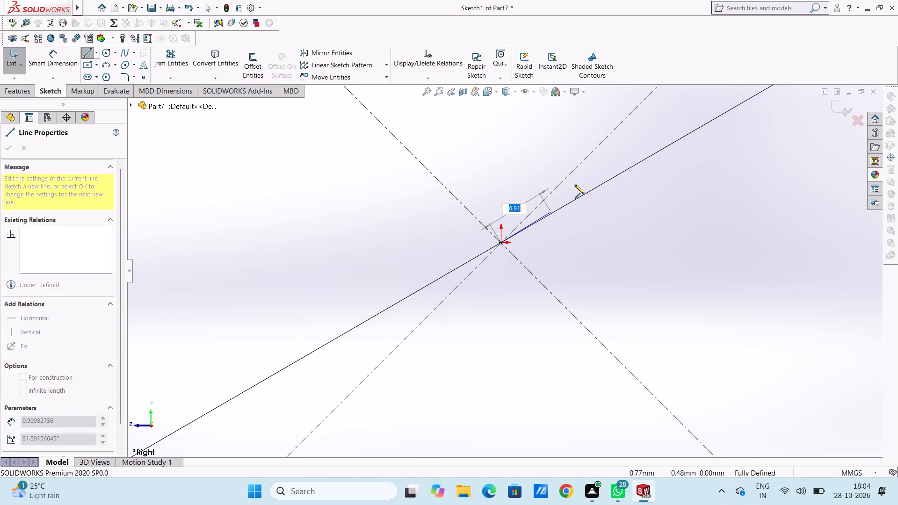
pyautogui.scroll(5, 578, 182)
pyautogui.scroll(9, 635, 157)
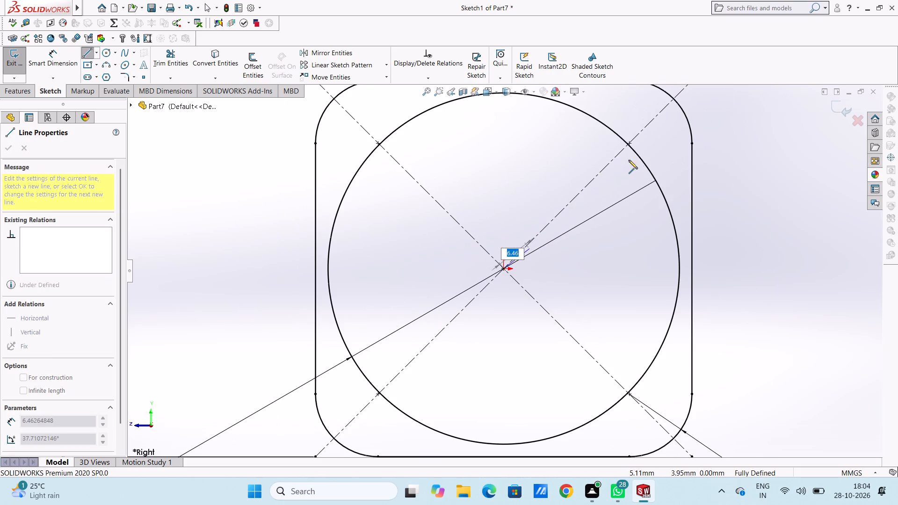
pyautogui.scroll(3, 632, 143)
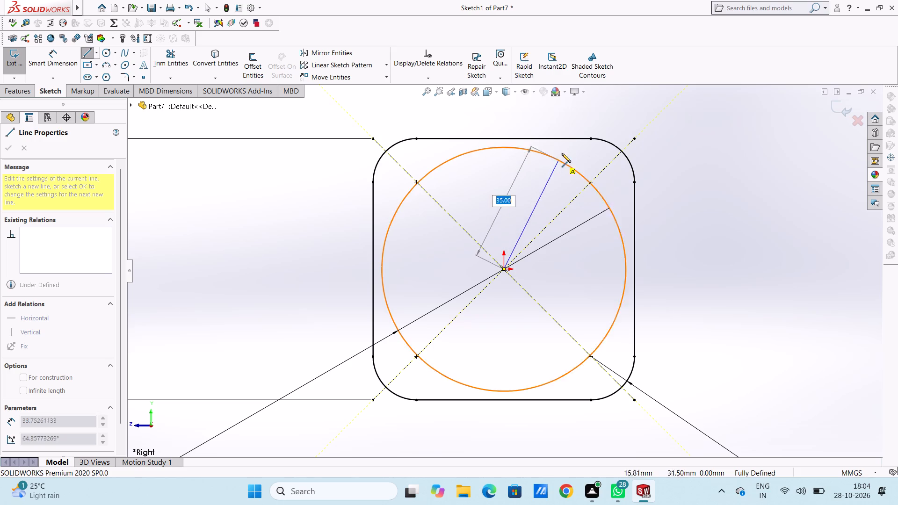
pyautogui.click(579, 116)
pyautogui.rightClick(702, 155)
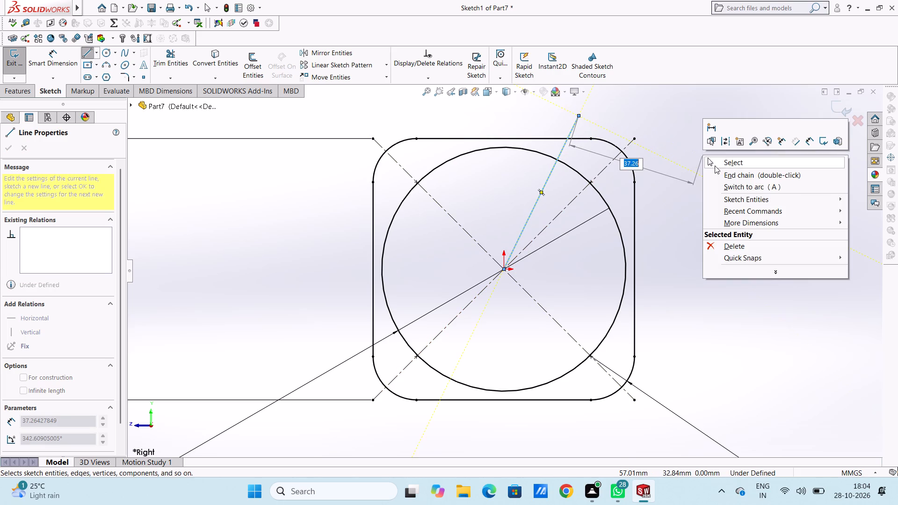
pyautogui.click(718, 163)
pyautogui.click(704, 197)
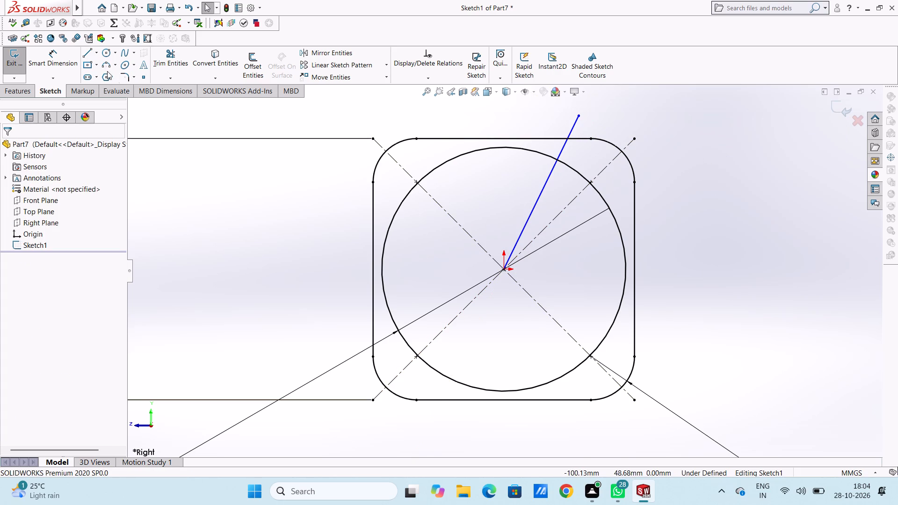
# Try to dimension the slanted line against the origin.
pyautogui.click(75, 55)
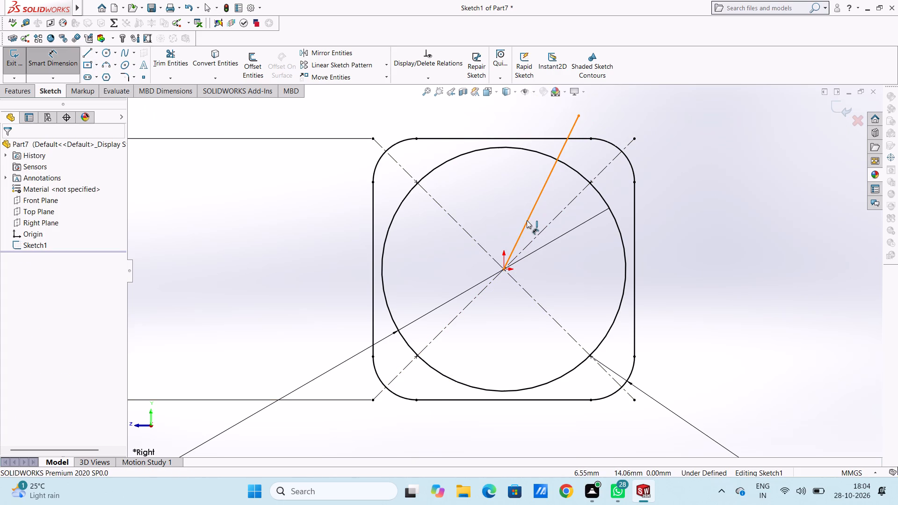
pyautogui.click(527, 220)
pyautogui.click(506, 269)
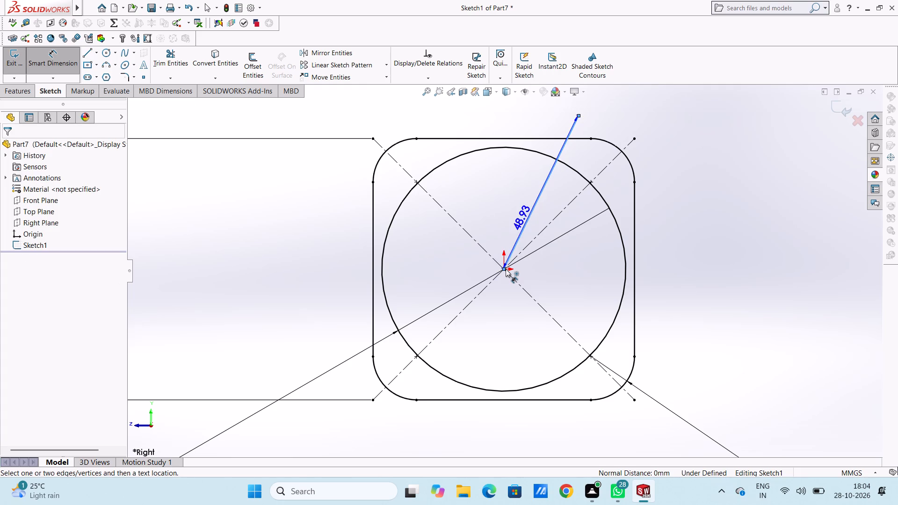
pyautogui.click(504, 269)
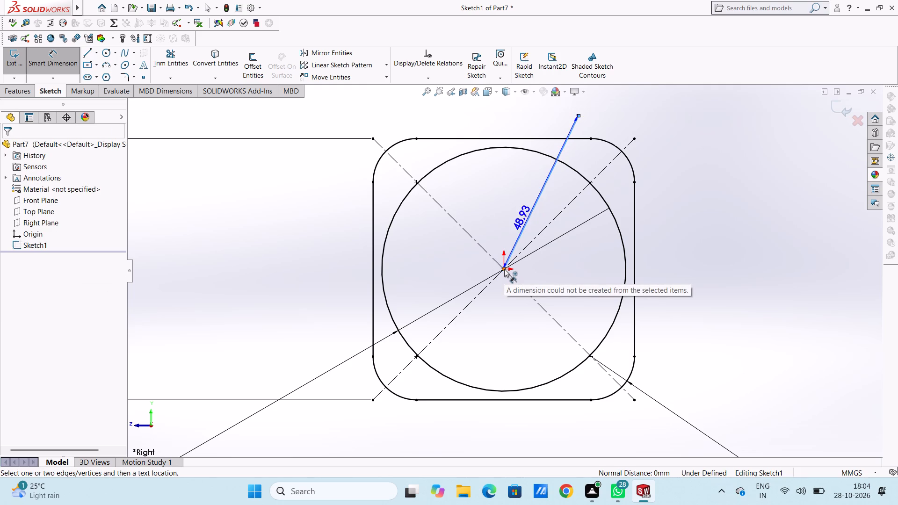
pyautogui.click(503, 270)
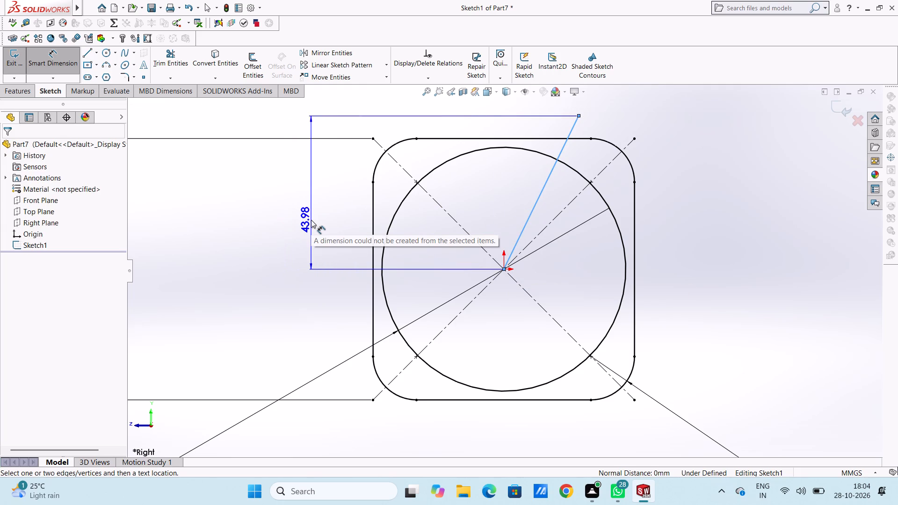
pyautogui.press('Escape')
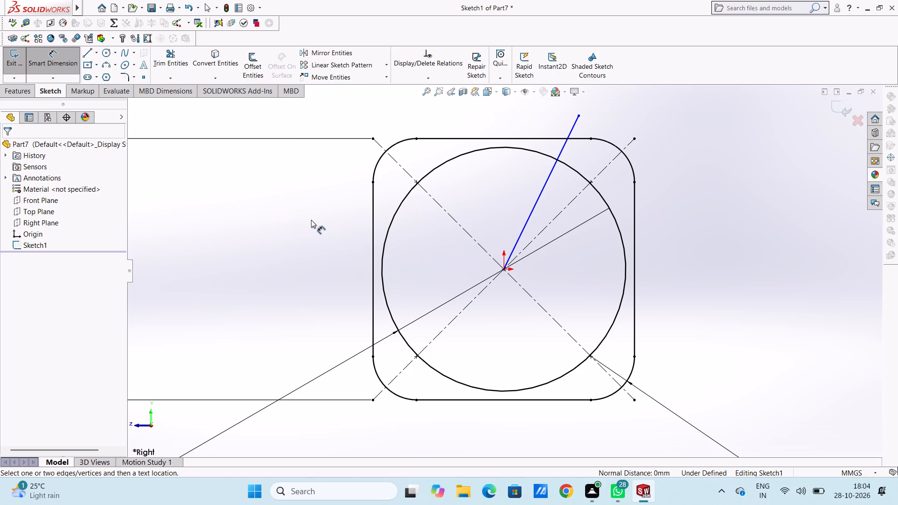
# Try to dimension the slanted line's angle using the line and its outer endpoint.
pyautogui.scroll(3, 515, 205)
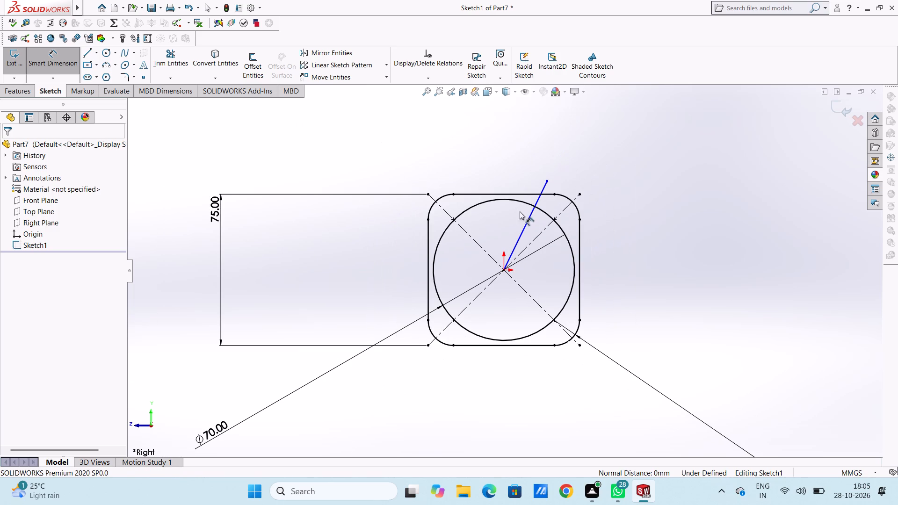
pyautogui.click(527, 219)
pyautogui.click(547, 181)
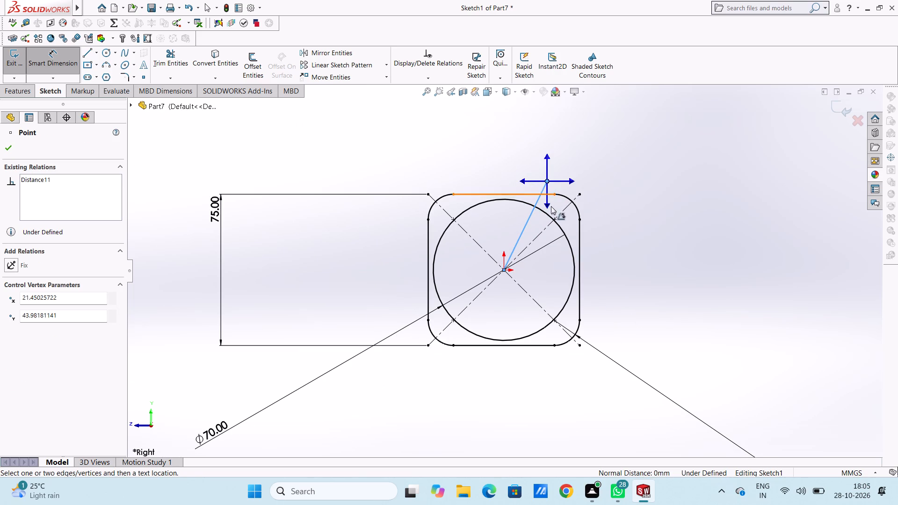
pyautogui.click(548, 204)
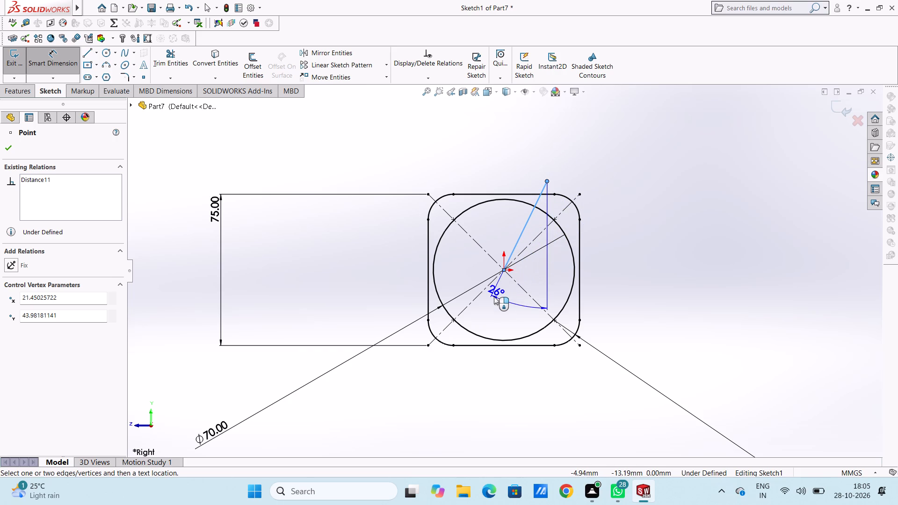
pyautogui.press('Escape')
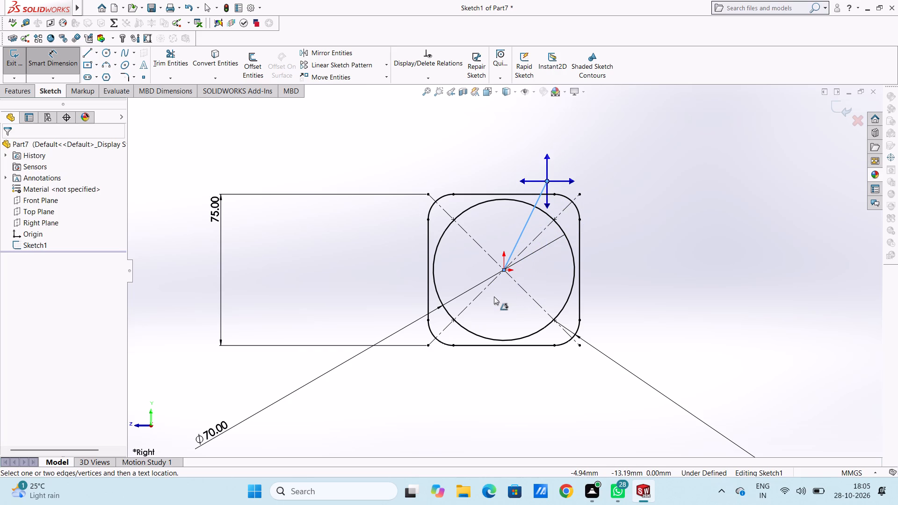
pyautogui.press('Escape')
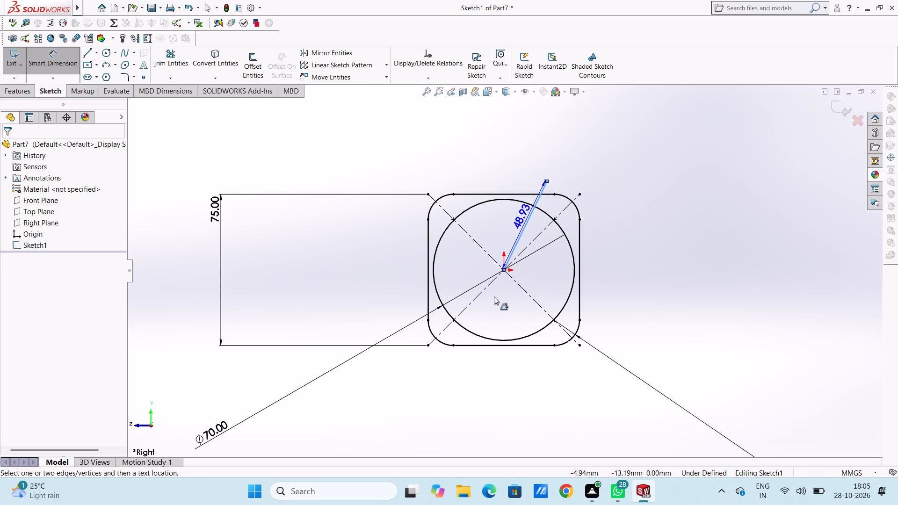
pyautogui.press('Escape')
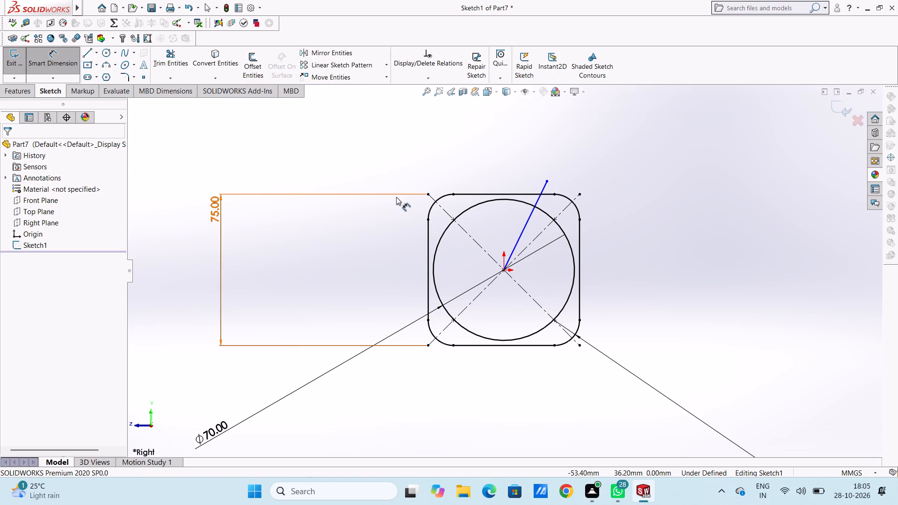
# Sketch a vertical line from the origin up past the square's upper edge.
pyautogui.click(91, 53)
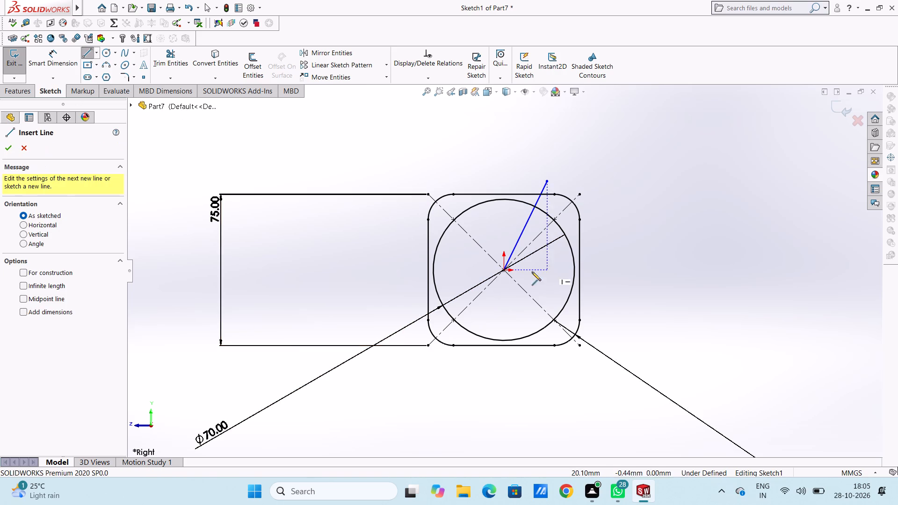
pyautogui.click(505, 270)
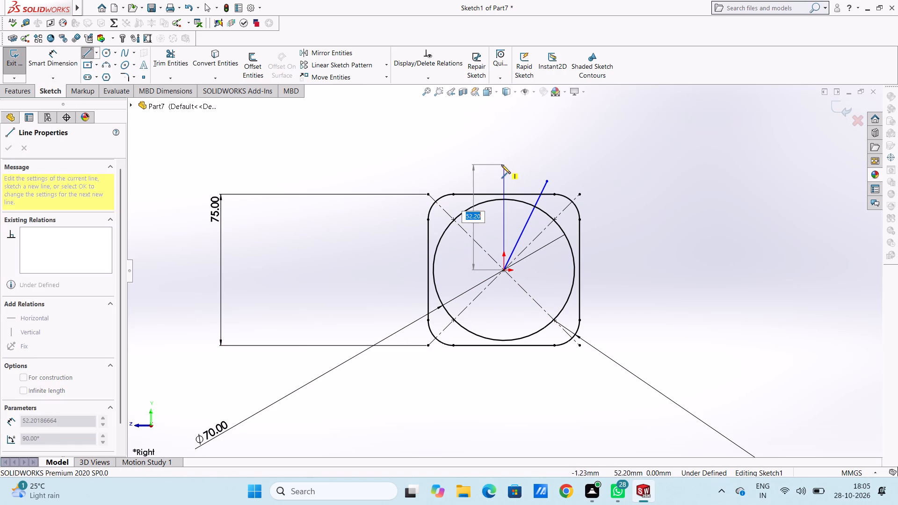
pyautogui.click(502, 177)
pyautogui.rightClick(446, 139)
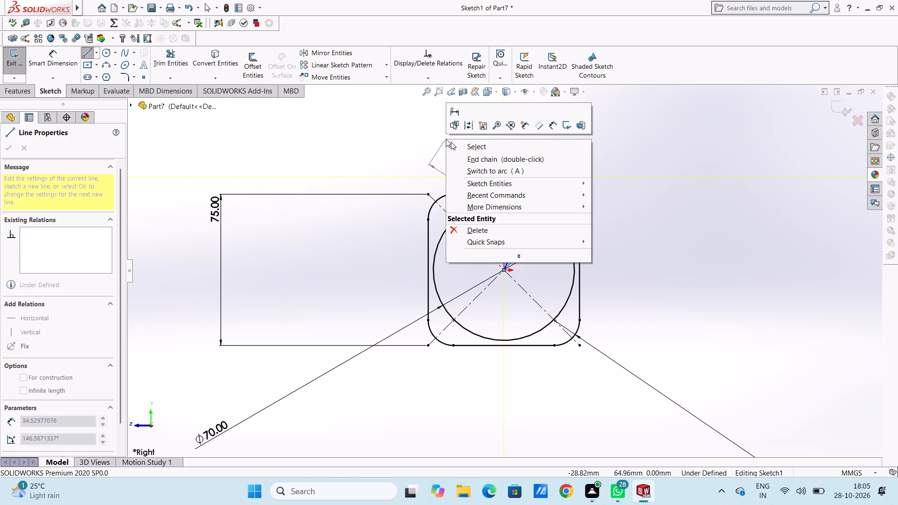
pyautogui.click(453, 146)
pyautogui.click(416, 140)
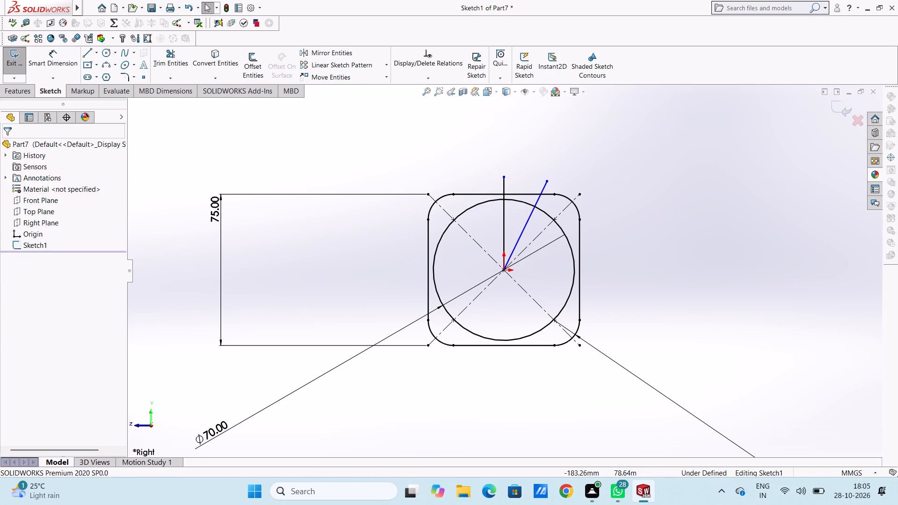
# Dimension the angle between the vertical line and the slanted line as 45°.
pyautogui.click(43, 66)
pyautogui.click(505, 183)
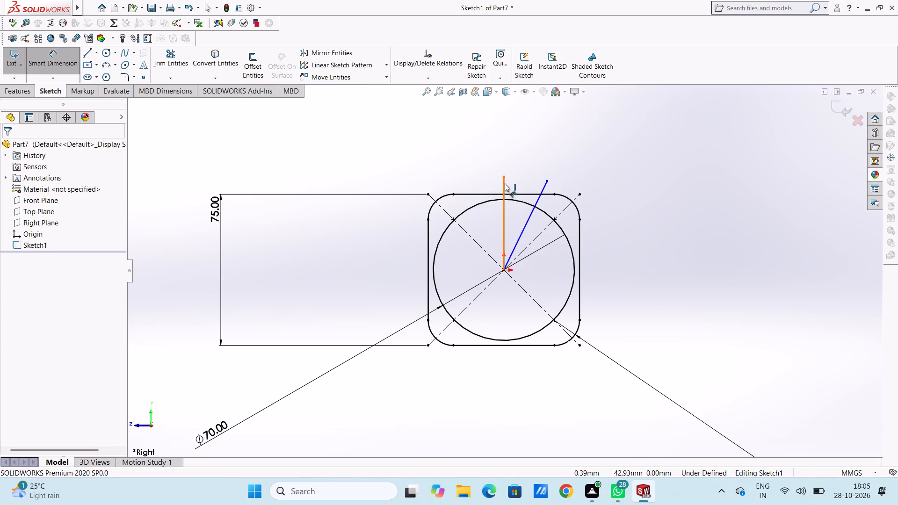
pyautogui.click(543, 186)
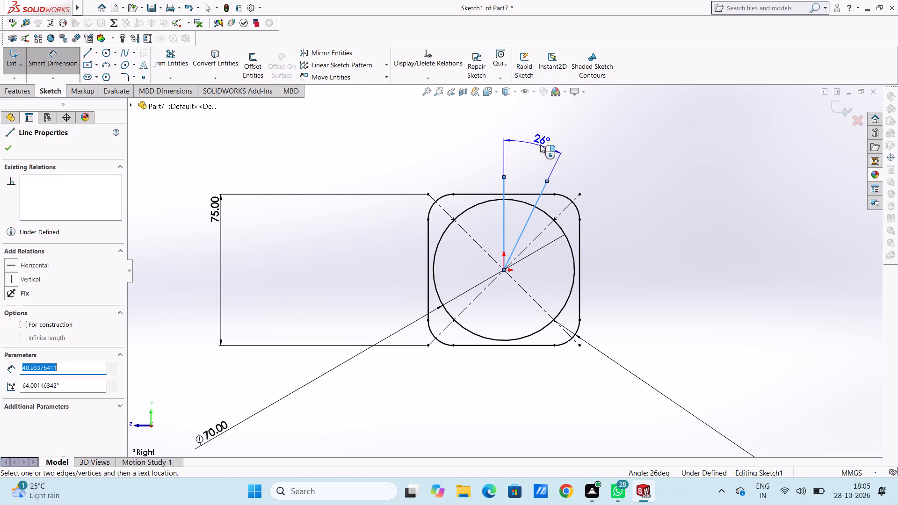
pyautogui.click(547, 135)
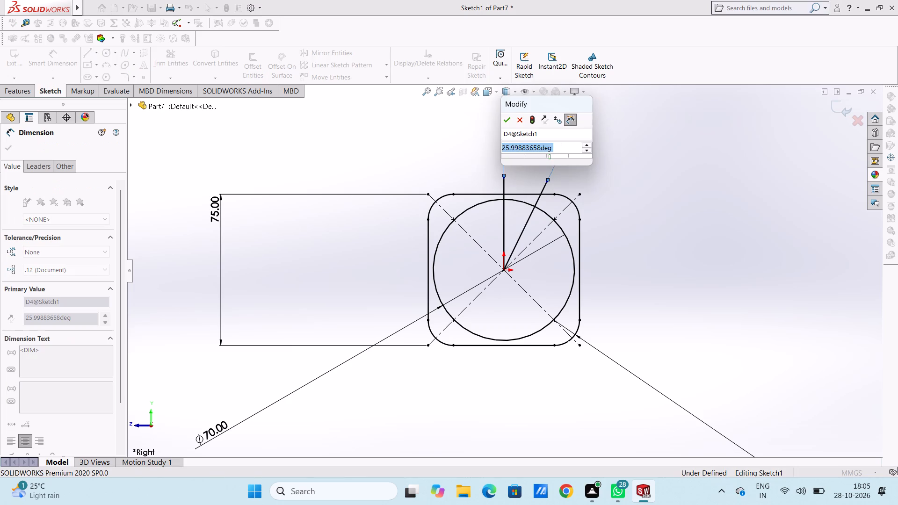
pyautogui.write('45')
pyautogui.press('Return')
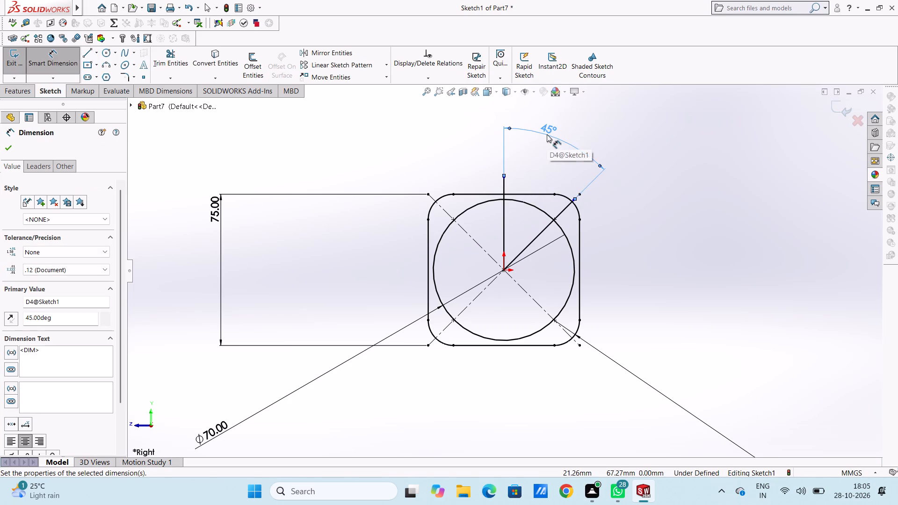
pyautogui.click(464, 151)
pyautogui.scroll(-3, 518, 231)
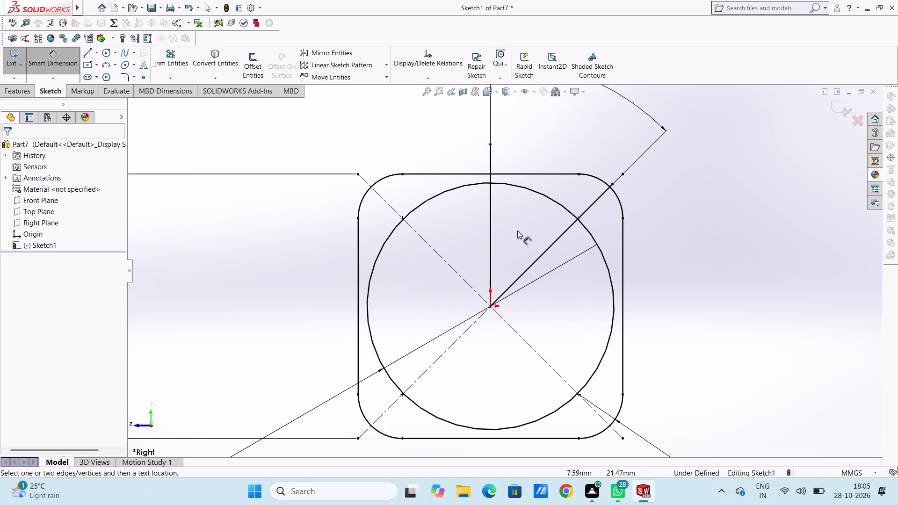
pyautogui.click(67, 62)
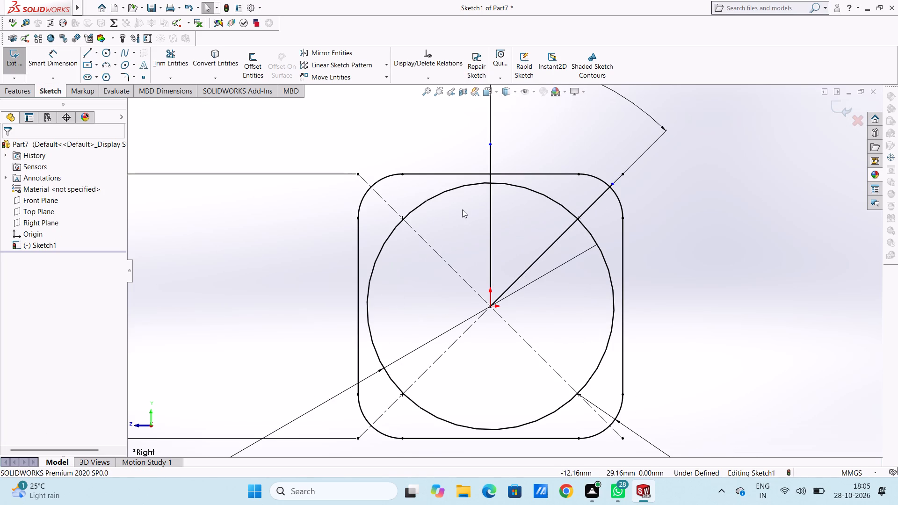
# Sketch a circle about 5.8 mm in diameter centred where the slanted line crosses the 70 mm circle.
pyautogui.scroll(3, 475, 215)
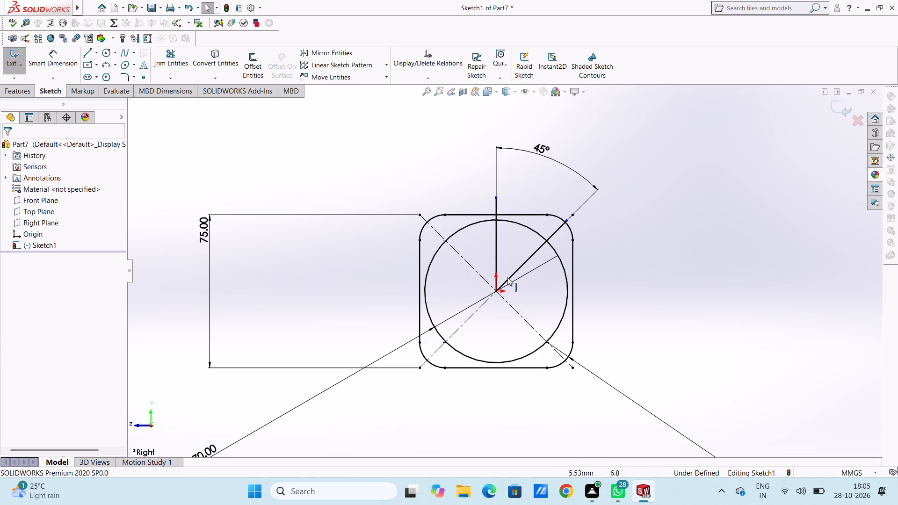
pyautogui.scroll(-2, 507, 277)
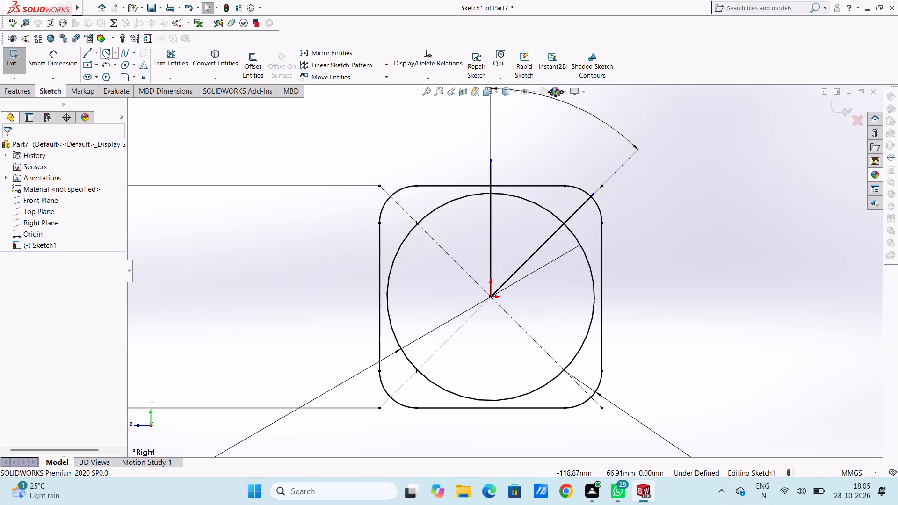
pyautogui.click(105, 51)
pyautogui.scroll(-4, 520, 230)
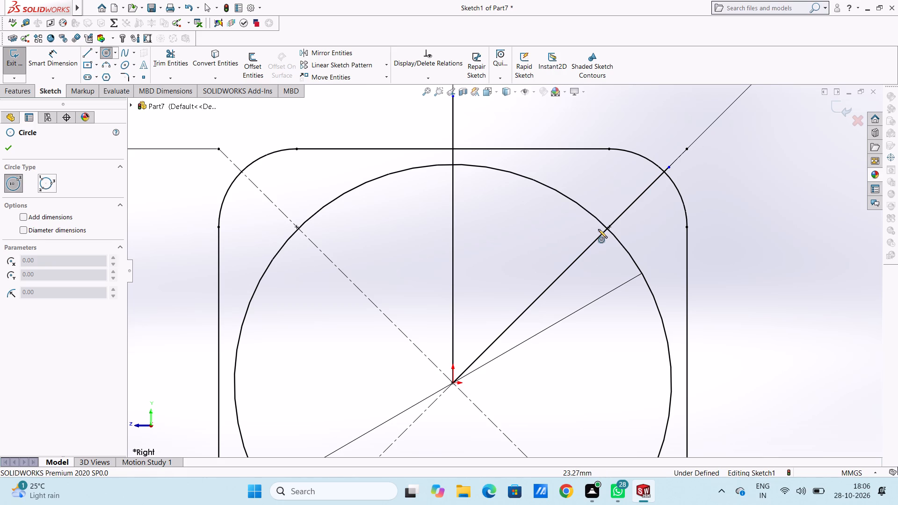
pyautogui.scroll(-9, 604, 237)
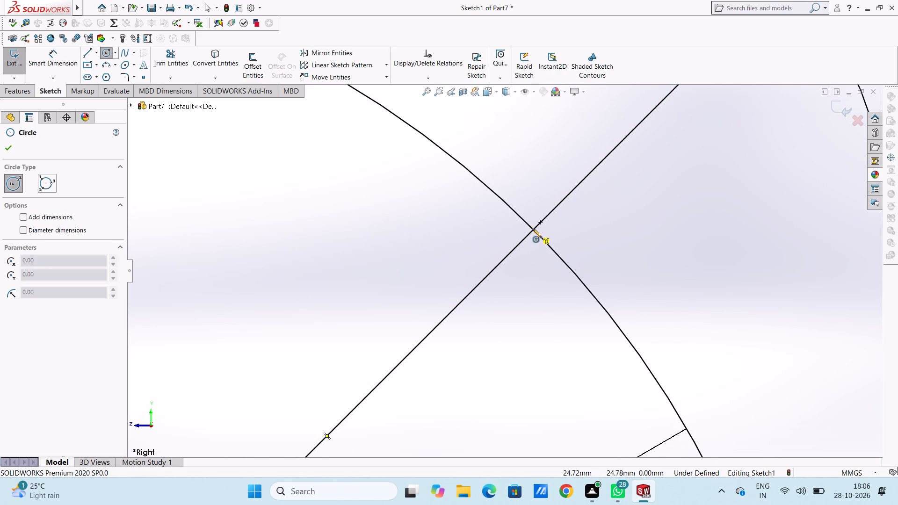
pyautogui.click(533, 229)
pyautogui.click(602, 271)
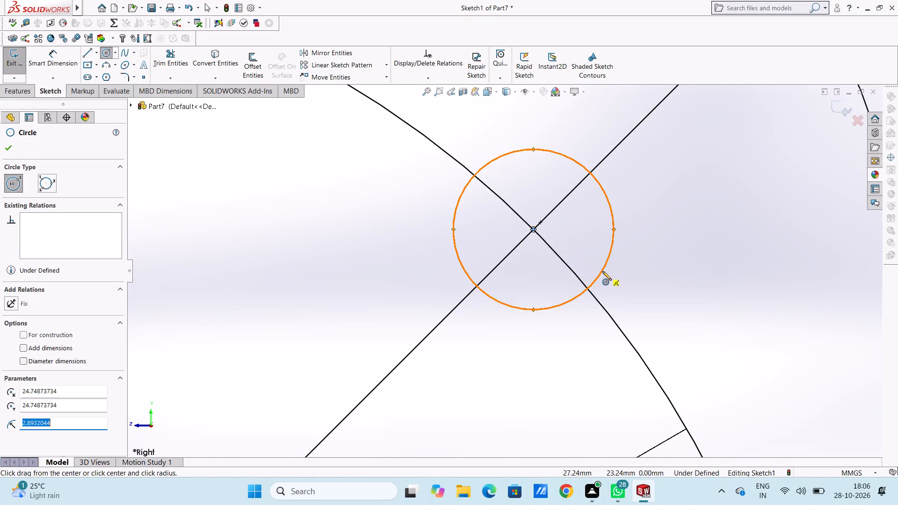
pyautogui.scroll(12, 601, 264)
pyautogui.scroll(5, 435, 317)
pyautogui.scroll(-1, 360, 326)
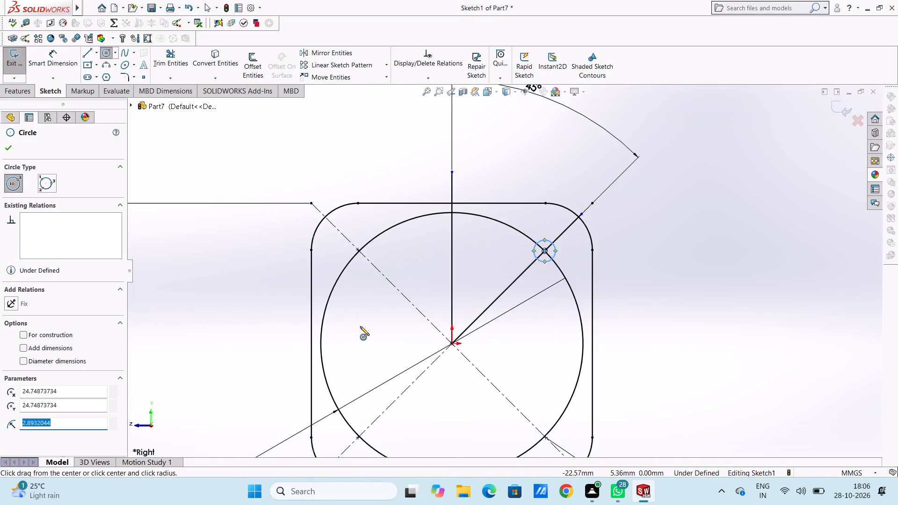
pyautogui.scroll(5, 360, 326)
pyautogui.scroll(-3, 392, 338)
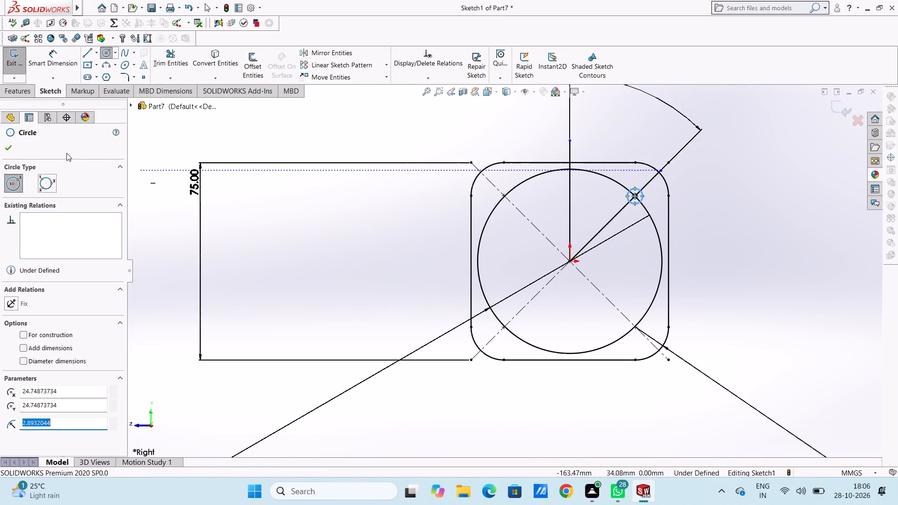
pyautogui.click(12, 148)
pyautogui.click(228, 244)
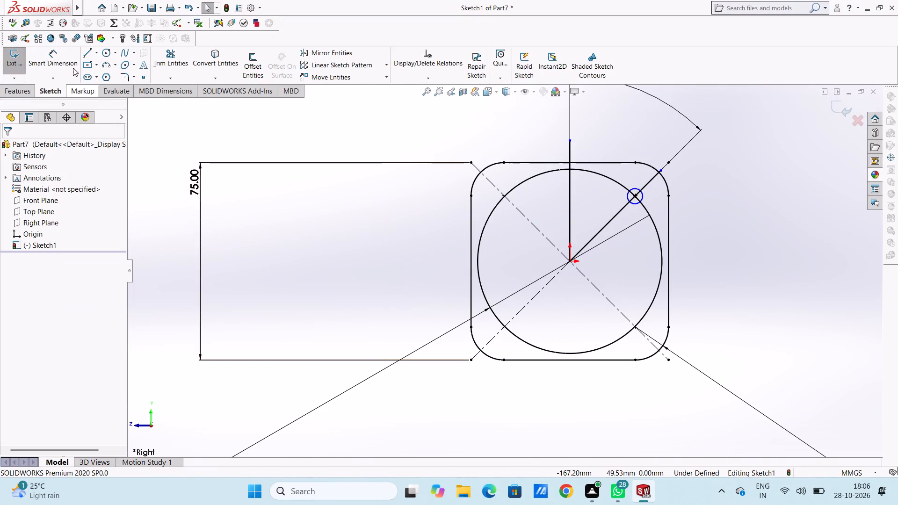
# Dimension the small circle on the slanted line with a diameter of 12 mm.
pyautogui.click(56, 51)
pyautogui.scroll(-2, 627, 211)
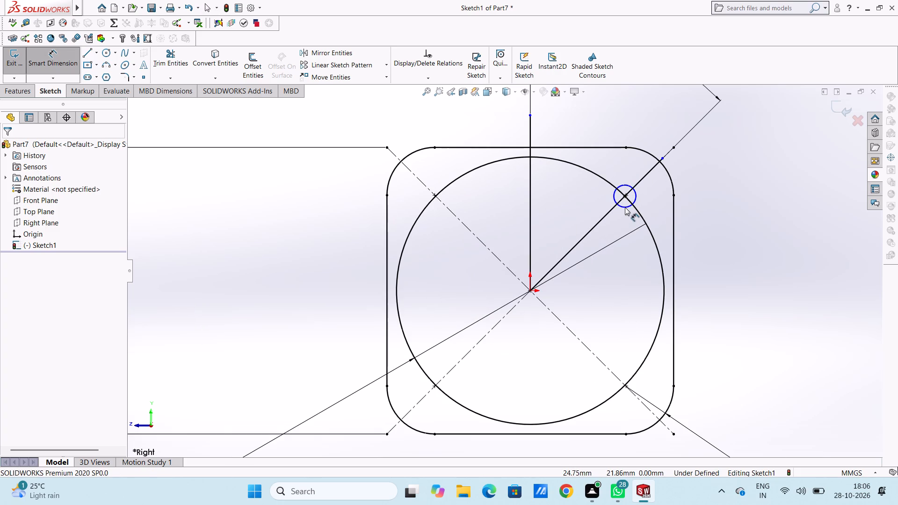
pyautogui.click(625, 207)
pyautogui.click(786, 305)
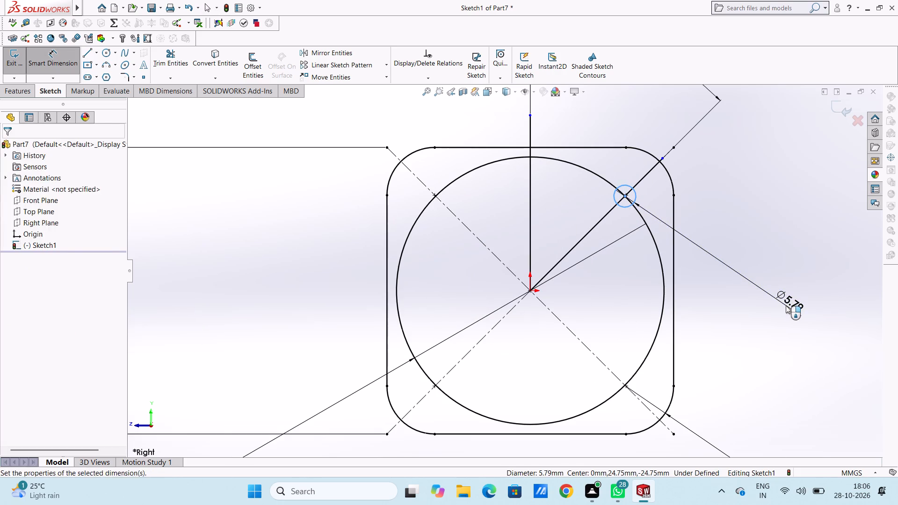
pyautogui.write('12')
pyautogui.press('Return')
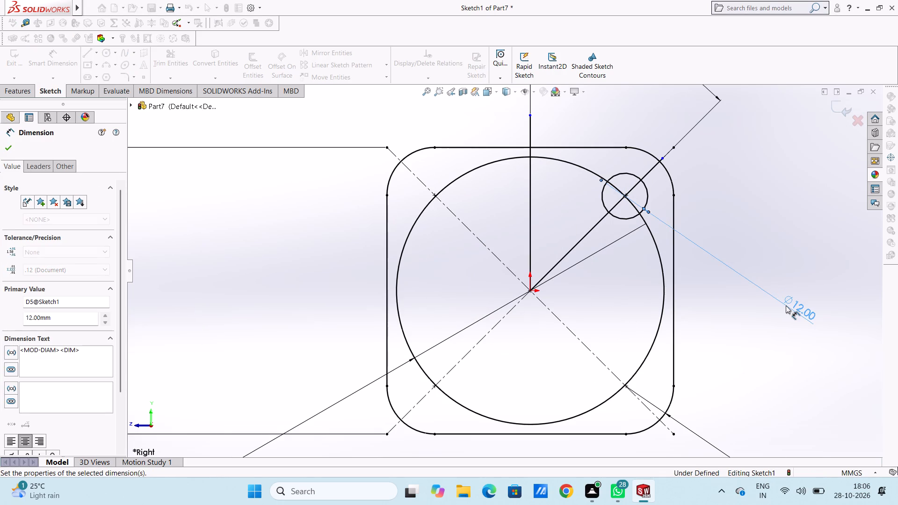
pyautogui.click(742, 242)
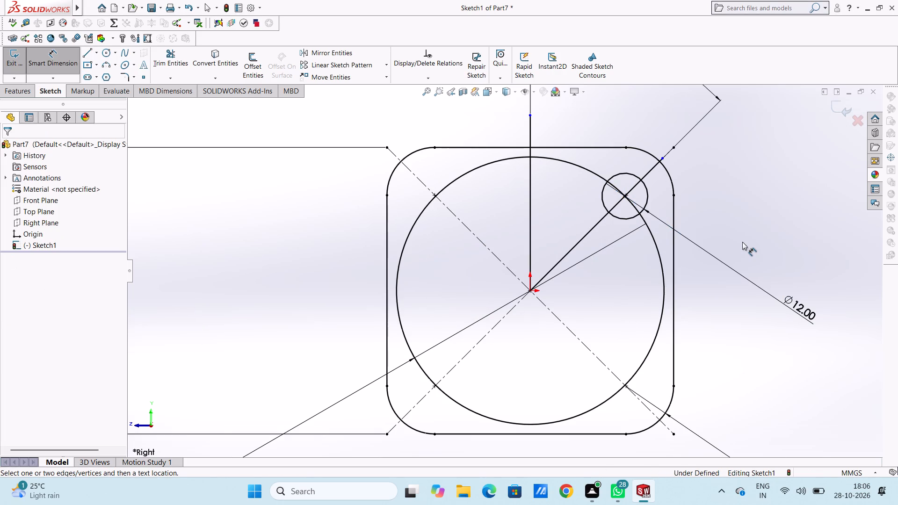
pyautogui.scroll(3, 726, 247)
pyautogui.scroll(-1, 513, 252)
pyautogui.scroll(3, 513, 252)
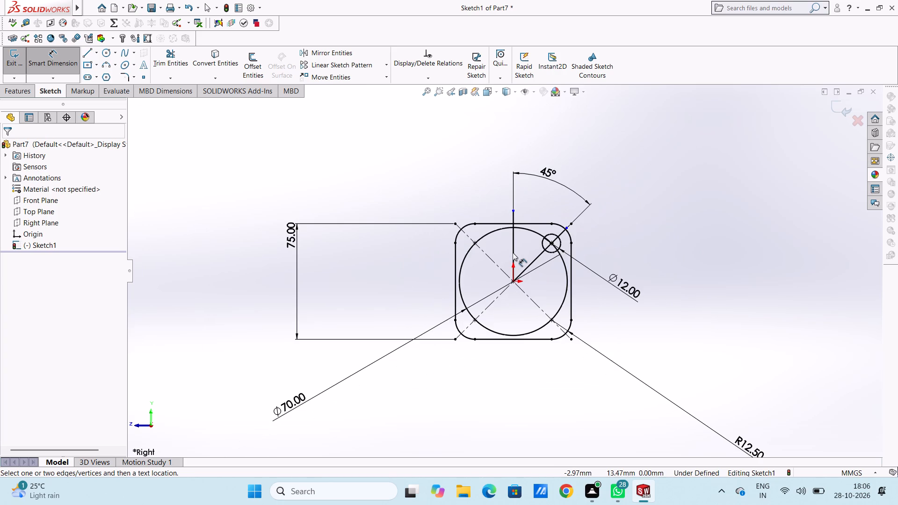
pyautogui.click(40, 69)
# Delete the 70 mm circle from the sketch, including its associated dimension.
pyautogui.click(496, 232)
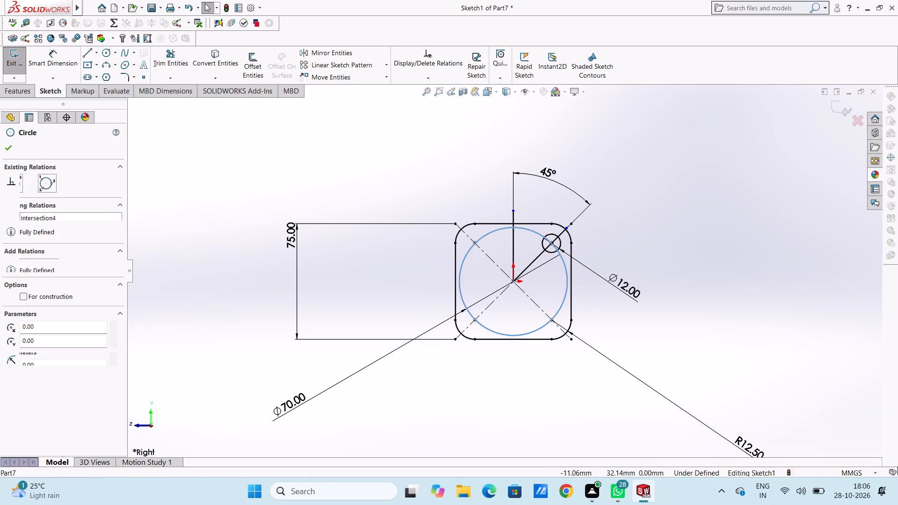
pyautogui.rightClick(446, 151)
pyautogui.click(472, 290)
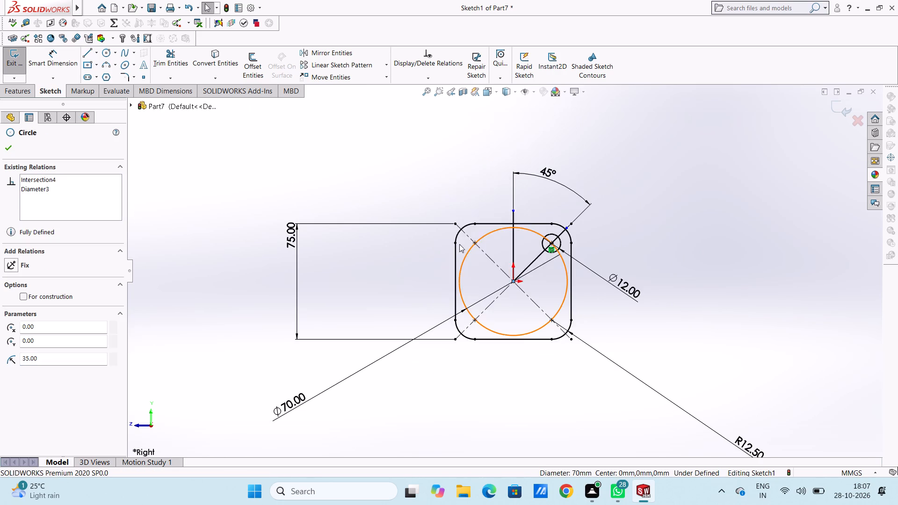
pyautogui.click(392, 241)
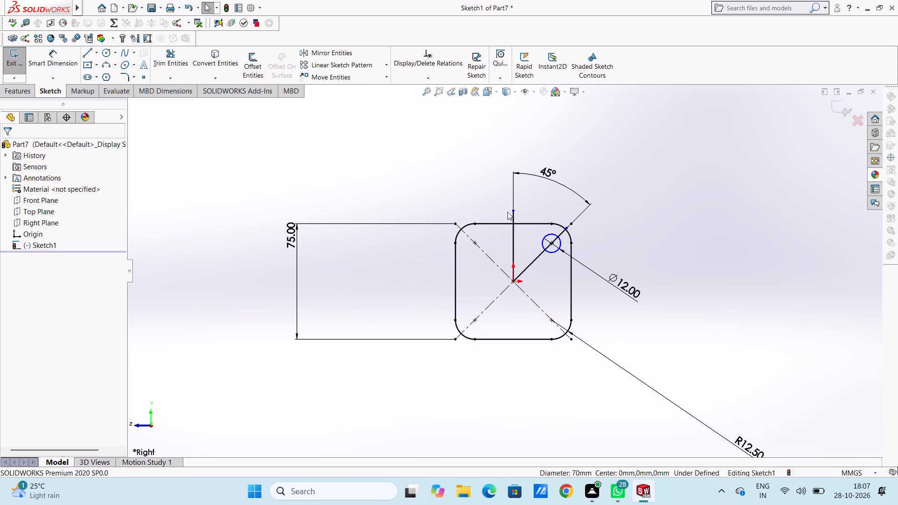
# Delete the vertical line and the 45° slanted line that run from the origin.
pyautogui.click(514, 237)
pyautogui.rightClick(437, 158)
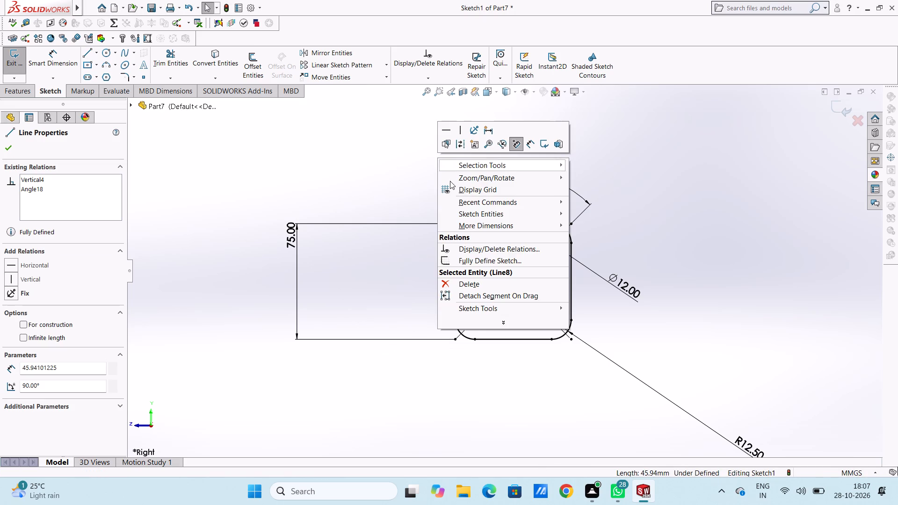
pyautogui.click(456, 280)
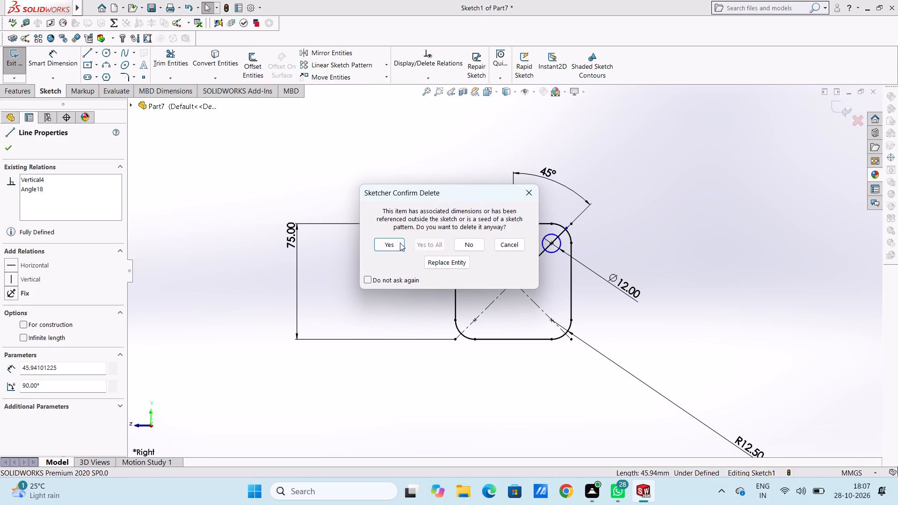
pyautogui.click(398, 243)
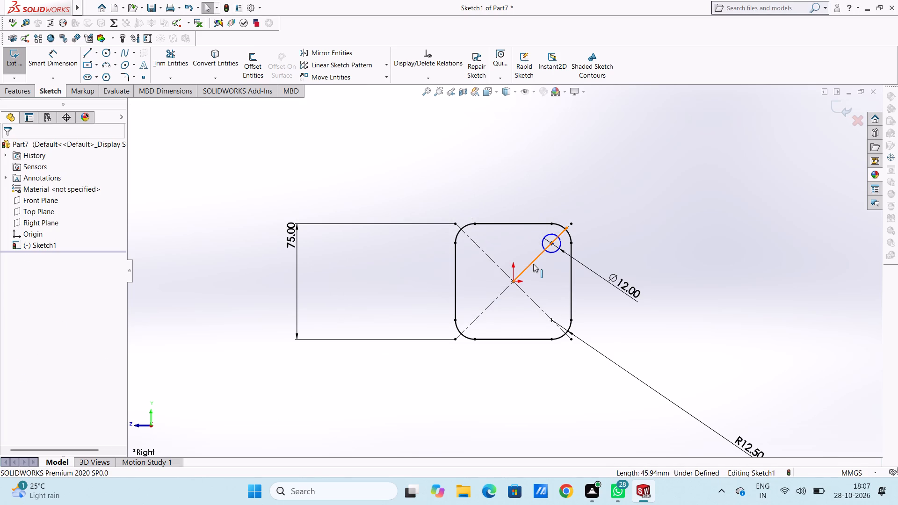
pyautogui.click(533, 264)
pyautogui.rightClick(460, 145)
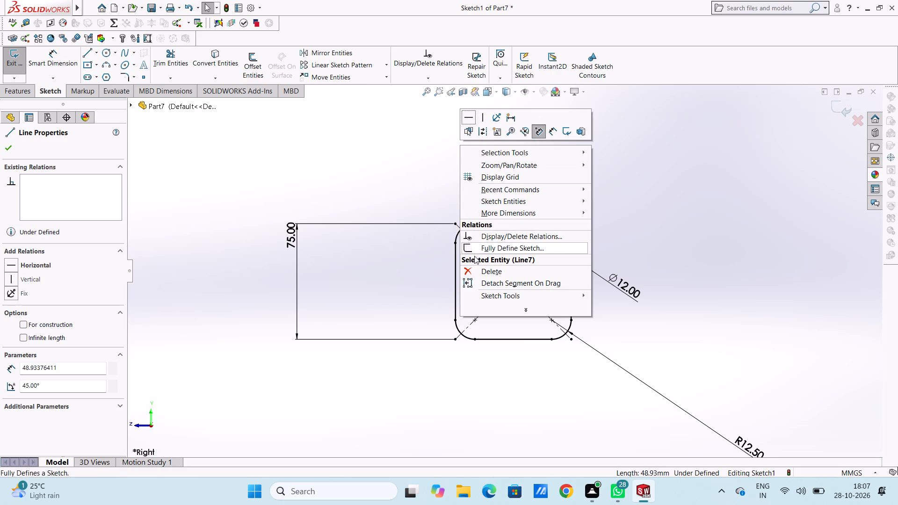
pyautogui.click(468, 270)
pyautogui.click(409, 170)
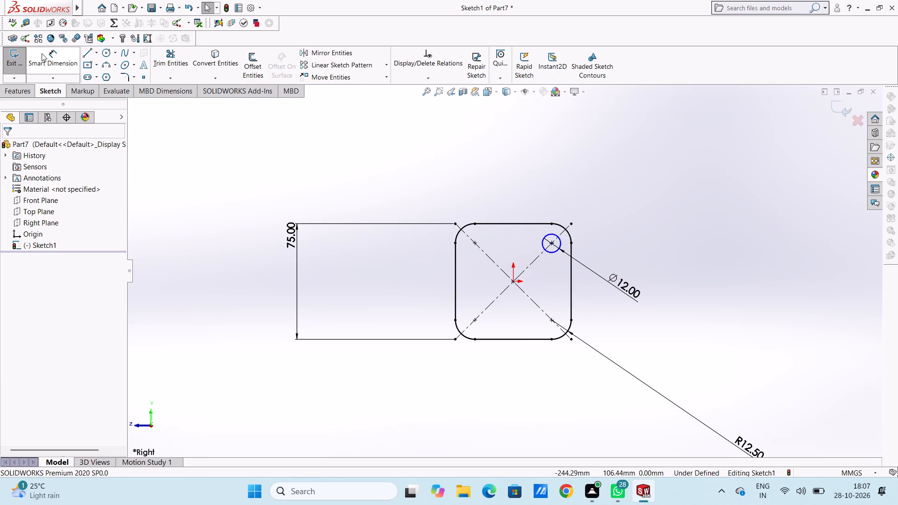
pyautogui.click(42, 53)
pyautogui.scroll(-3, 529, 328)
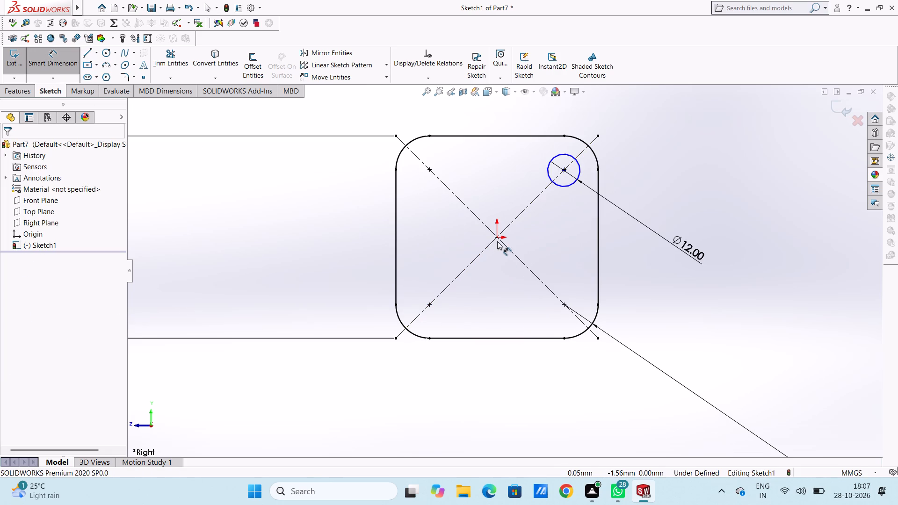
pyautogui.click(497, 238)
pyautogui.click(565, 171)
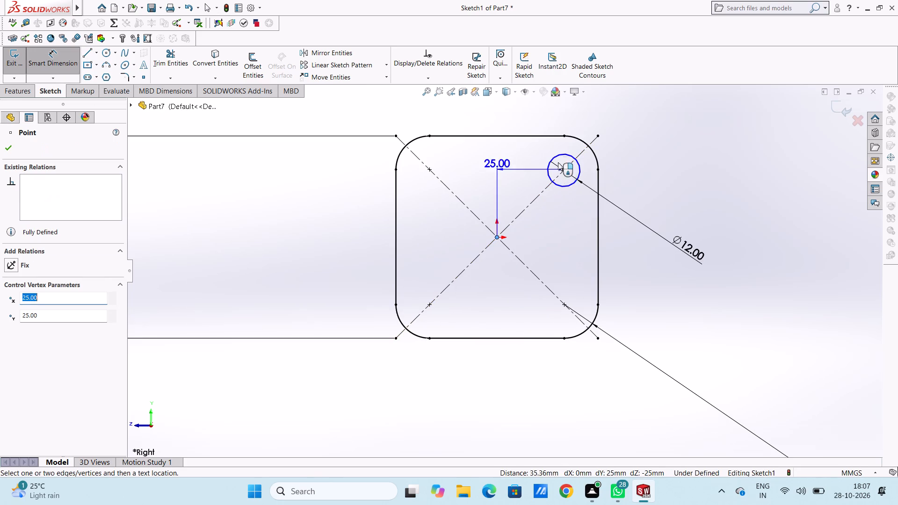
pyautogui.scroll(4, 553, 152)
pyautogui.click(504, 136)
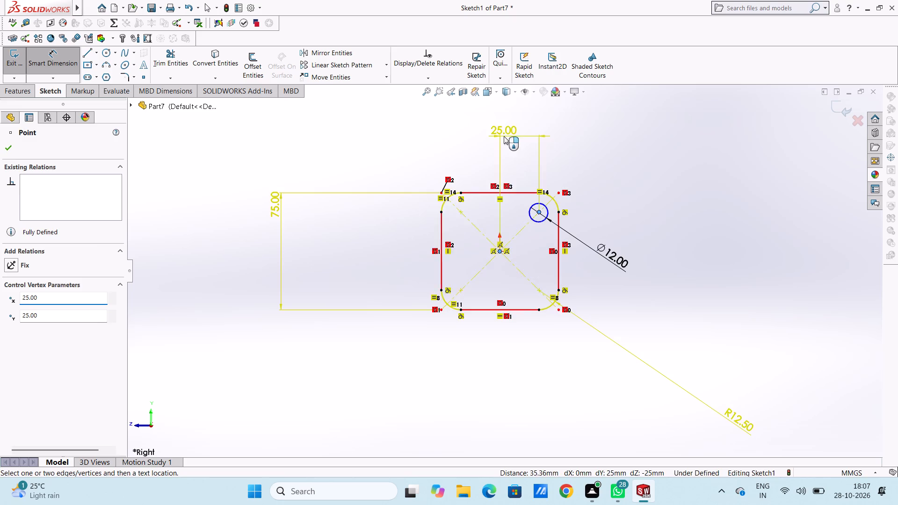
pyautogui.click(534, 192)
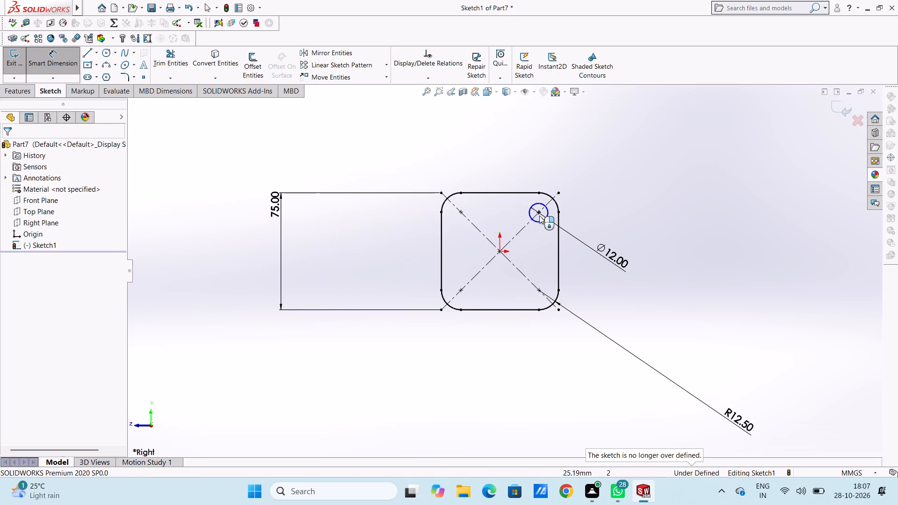
# Dimension the aligned distance between the origin and the 12 mm circle's centre as 35 mm.
pyautogui.click(539, 215)
pyautogui.click(499, 251)
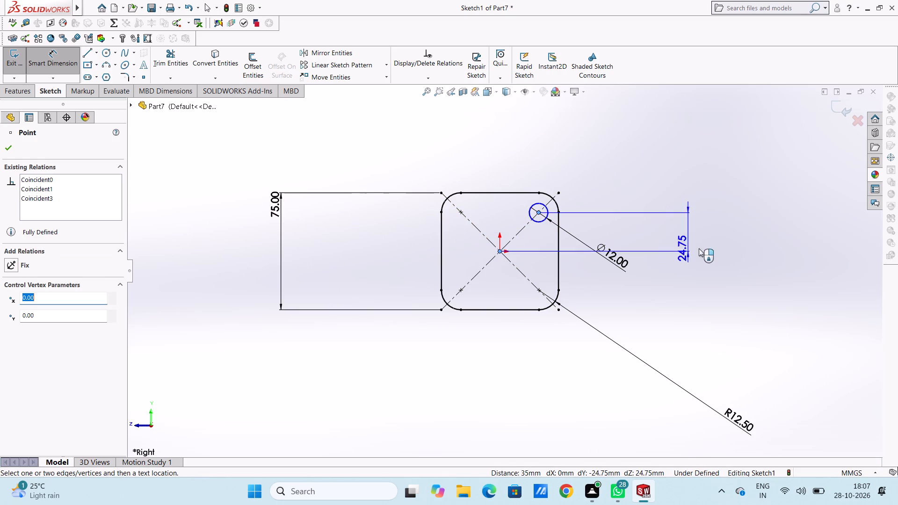
pyautogui.click(736, 252)
pyautogui.click(699, 233)
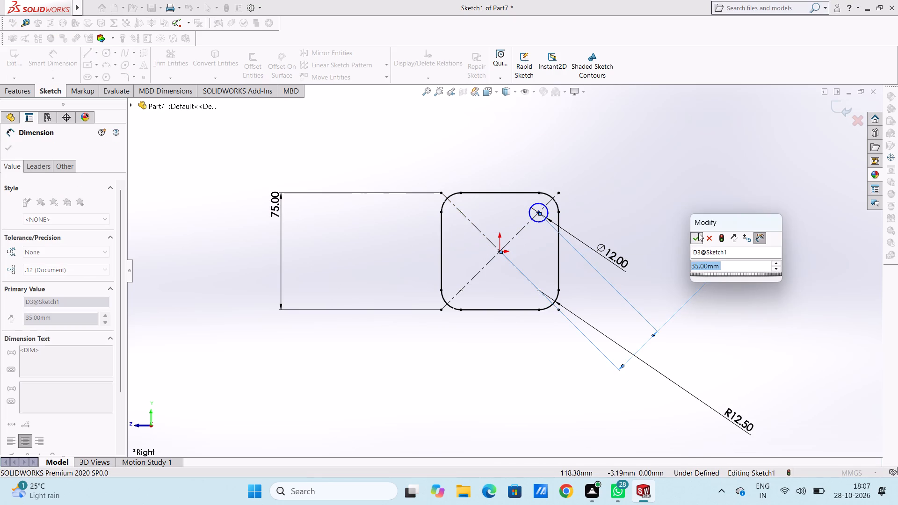
pyautogui.click(685, 238)
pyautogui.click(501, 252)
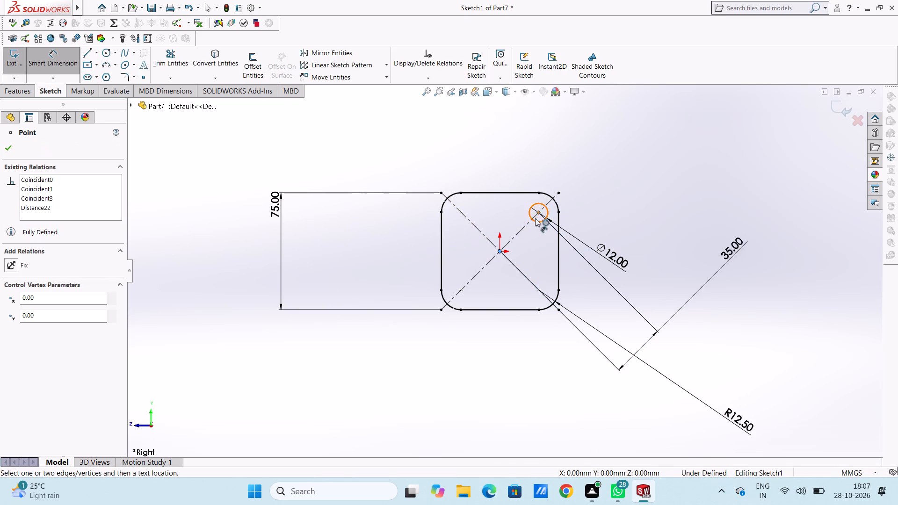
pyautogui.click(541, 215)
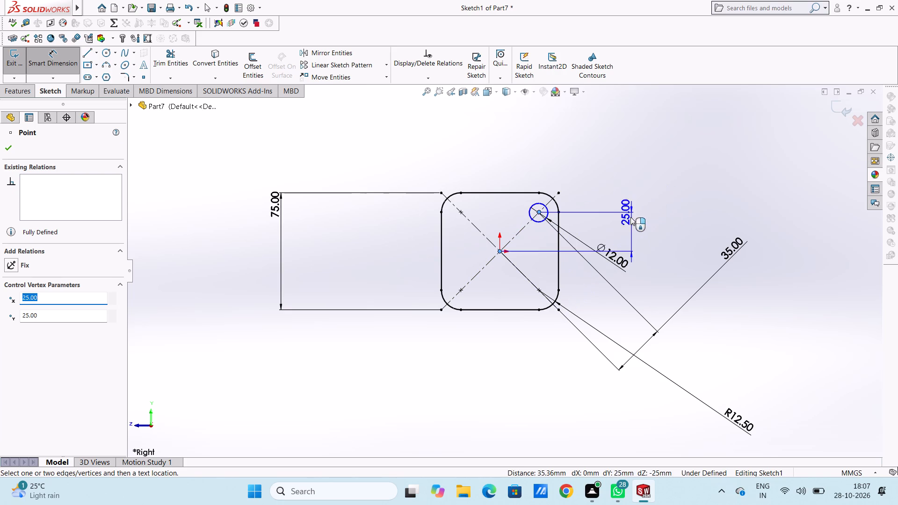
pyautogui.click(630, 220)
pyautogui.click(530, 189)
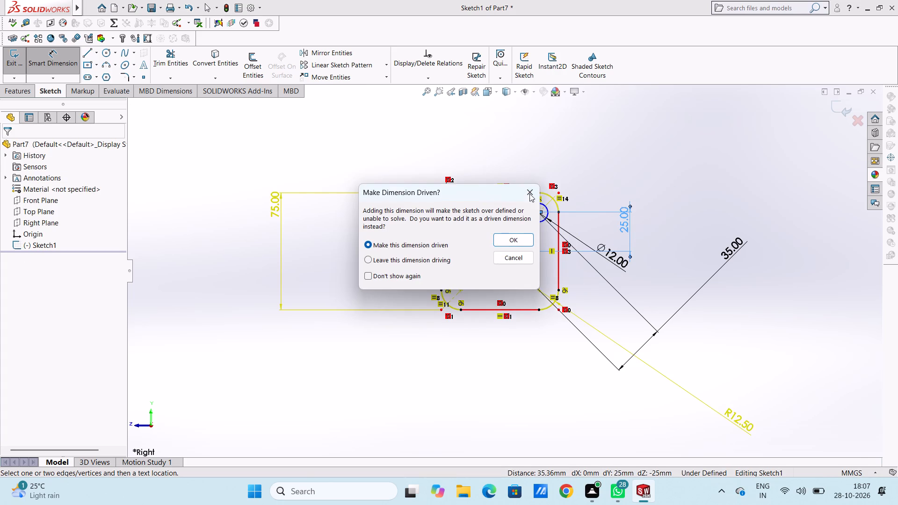
# Dimension the horizontal distance from the 12 mm circle's centre to the square's right edge as 12.75 mm.
pyautogui.scroll(-5, 503, 241)
pyautogui.scroll(-6, 558, 189)
pyautogui.scroll(-6, 548, 239)
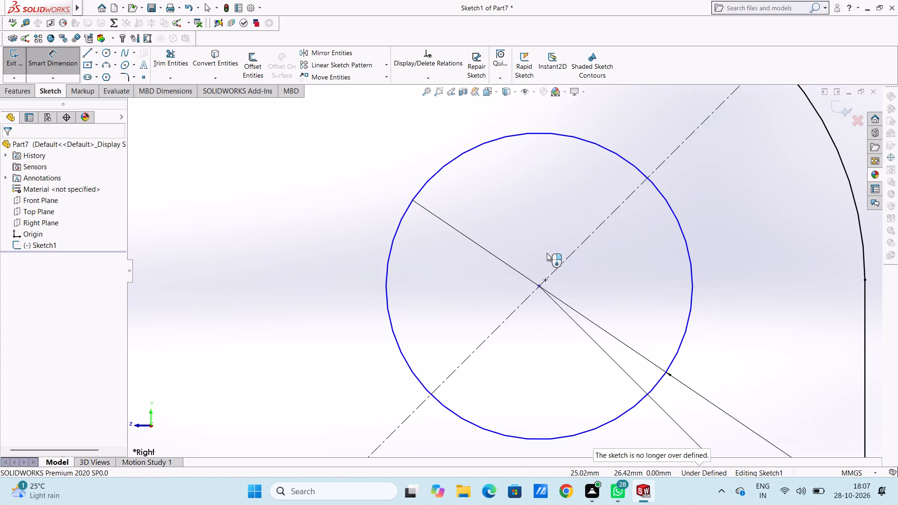
pyautogui.scroll(-4, 540, 293)
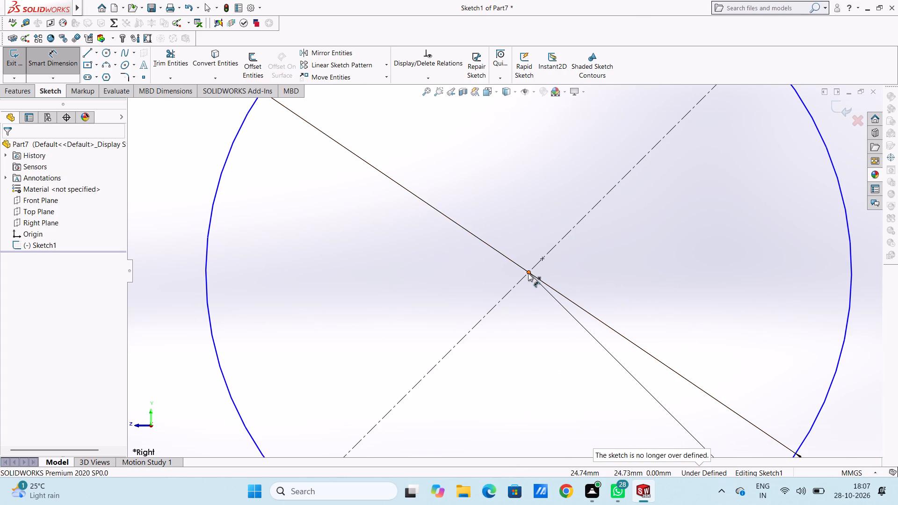
pyautogui.click(528, 273)
pyautogui.scroll(5, 493, 258)
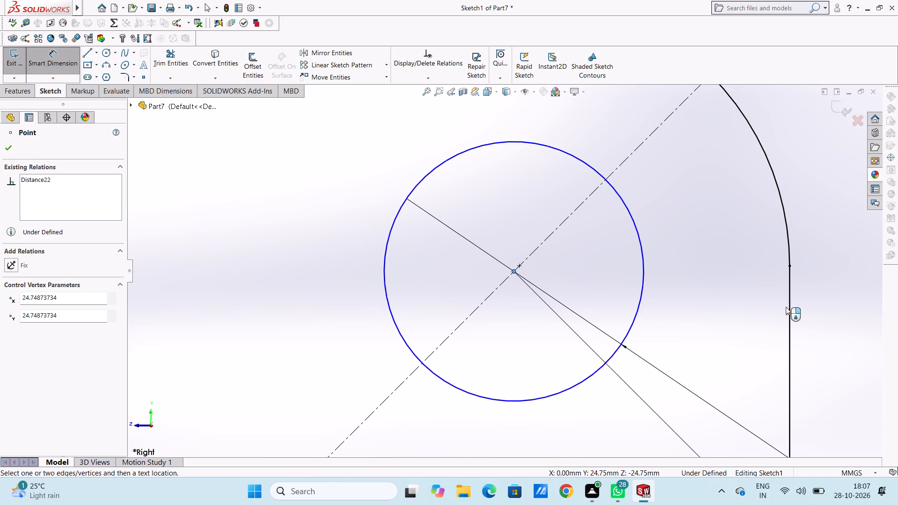
pyautogui.click(788, 308)
pyautogui.scroll(6, 751, 221)
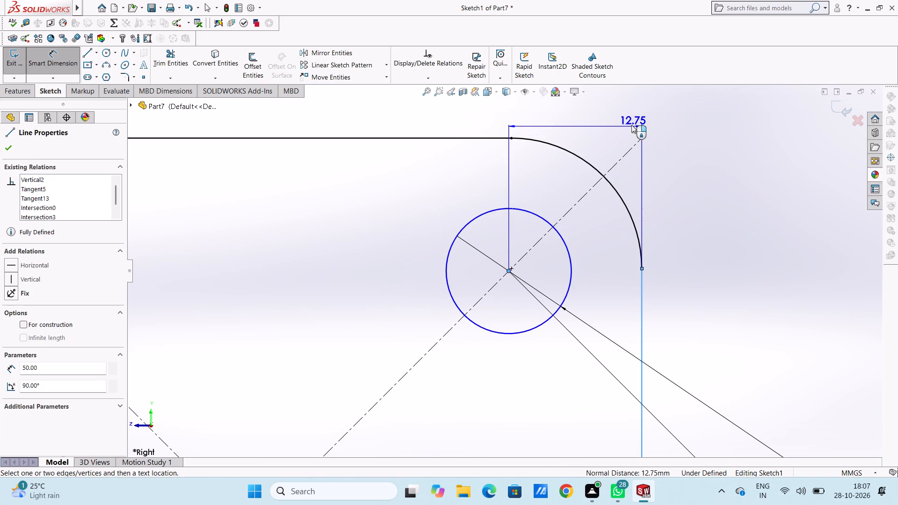
pyautogui.scroll(6, 631, 124)
pyautogui.click(616, 131)
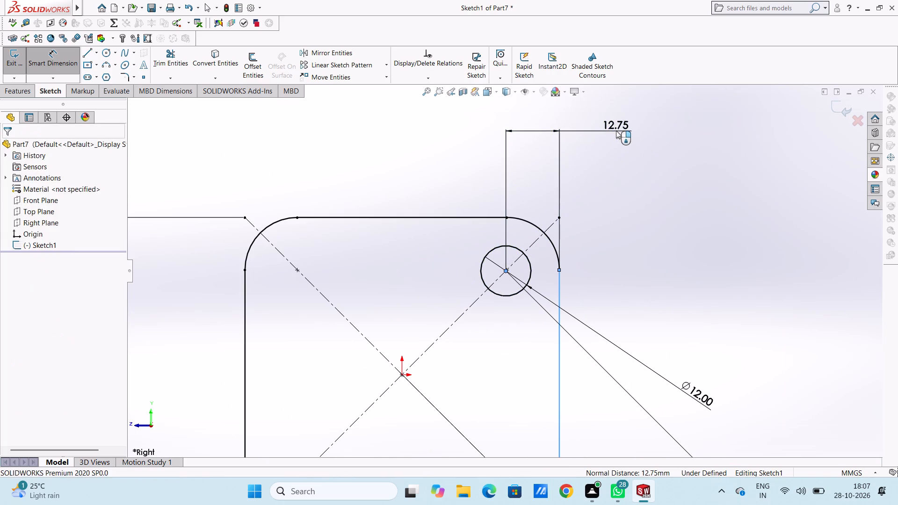
pyautogui.click(572, 113)
pyautogui.click(457, 131)
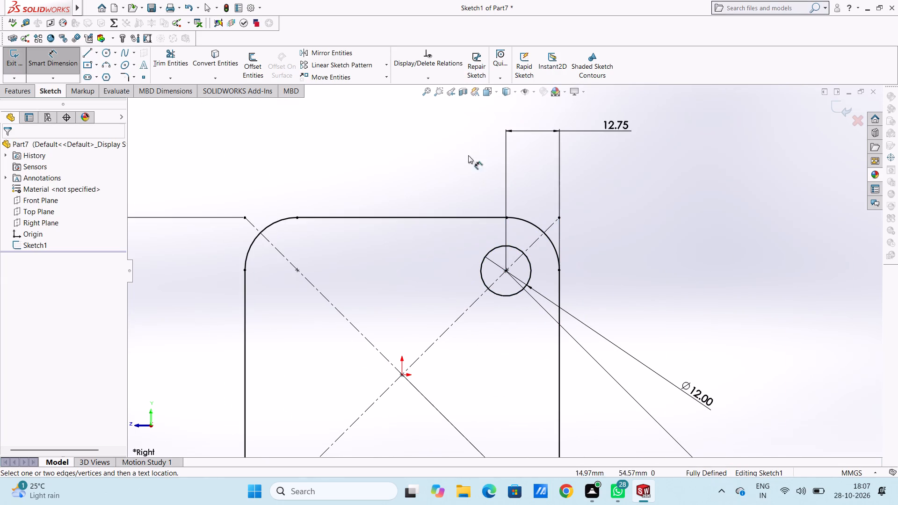
# Create a circular sketch pattern of the 12 mm circle about the origin with 4 equally spaced instances over 360°.
pyautogui.scroll(6, 463, 170)
pyautogui.scroll(-2, 451, 351)
pyautogui.scroll(1, 450, 350)
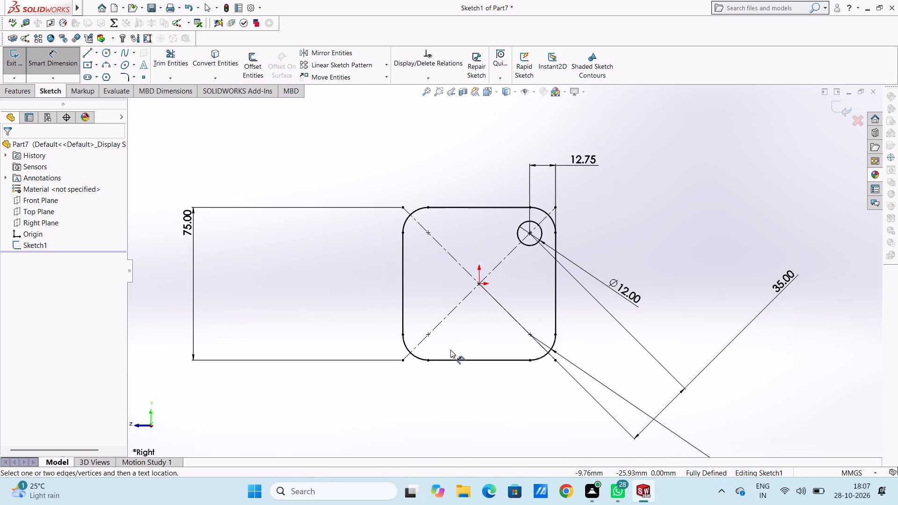
pyautogui.scroll(-2, 450, 353)
pyautogui.scroll(2, 476, 224)
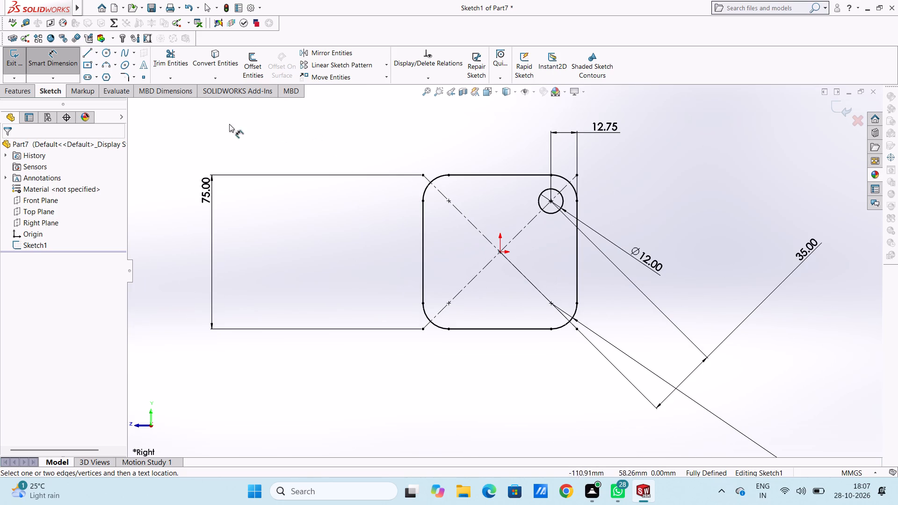
pyautogui.click(56, 55)
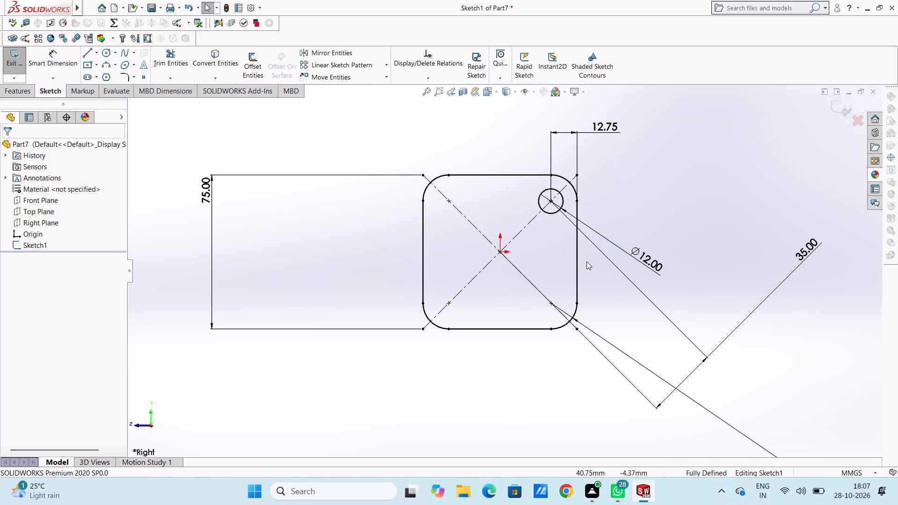
pyautogui.click(553, 212)
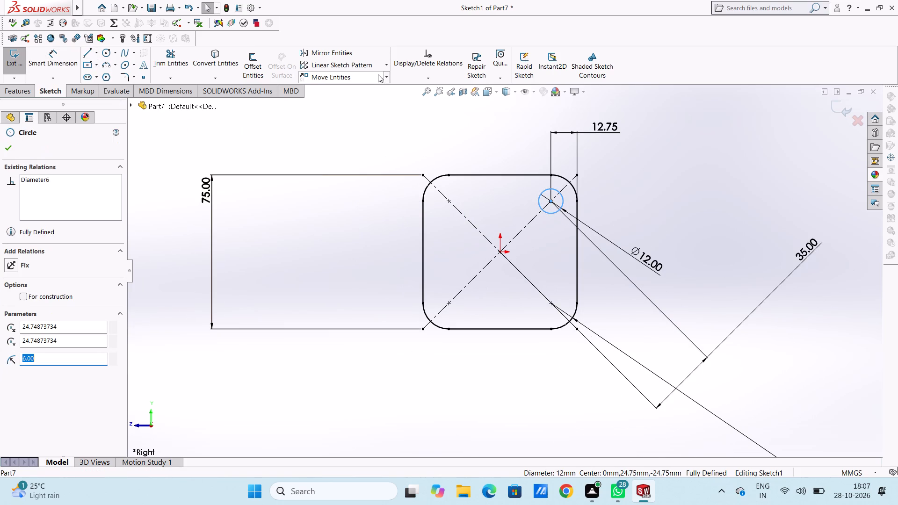
pyautogui.click(386, 64)
pyautogui.click(383, 91)
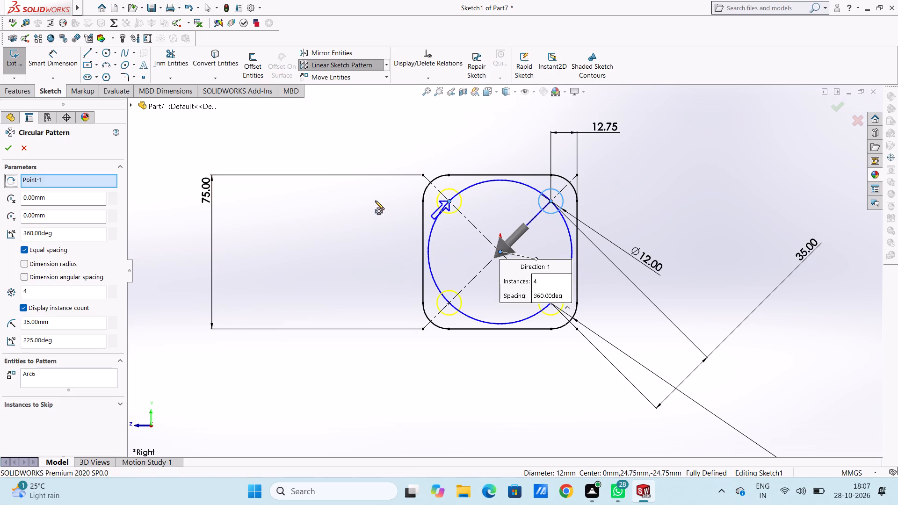
pyautogui.click(13, 148)
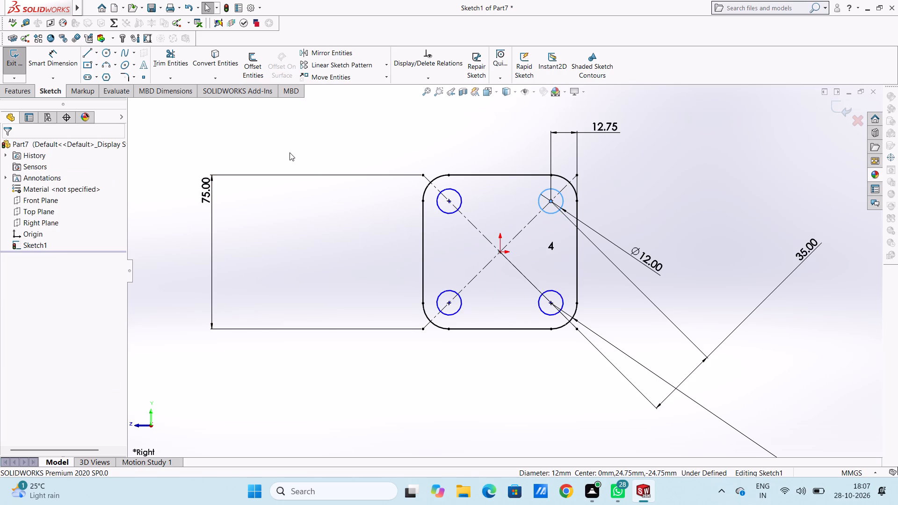
pyautogui.click(290, 152)
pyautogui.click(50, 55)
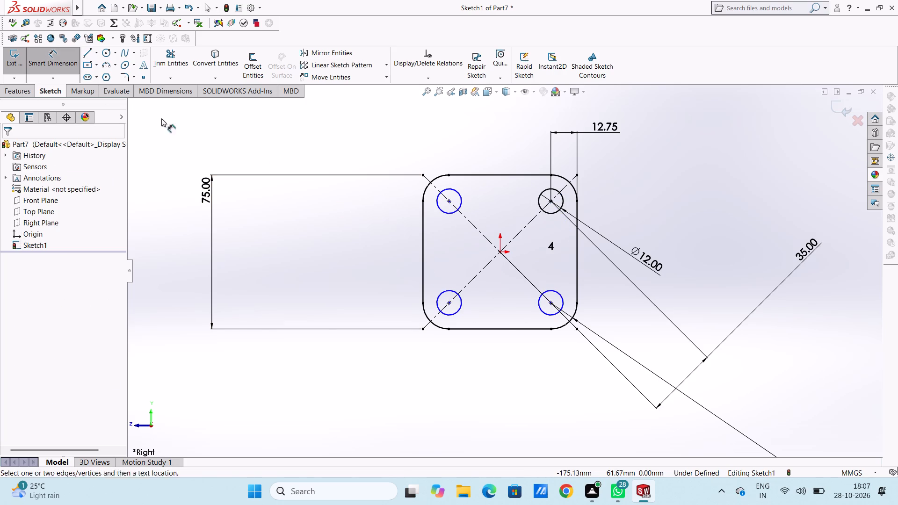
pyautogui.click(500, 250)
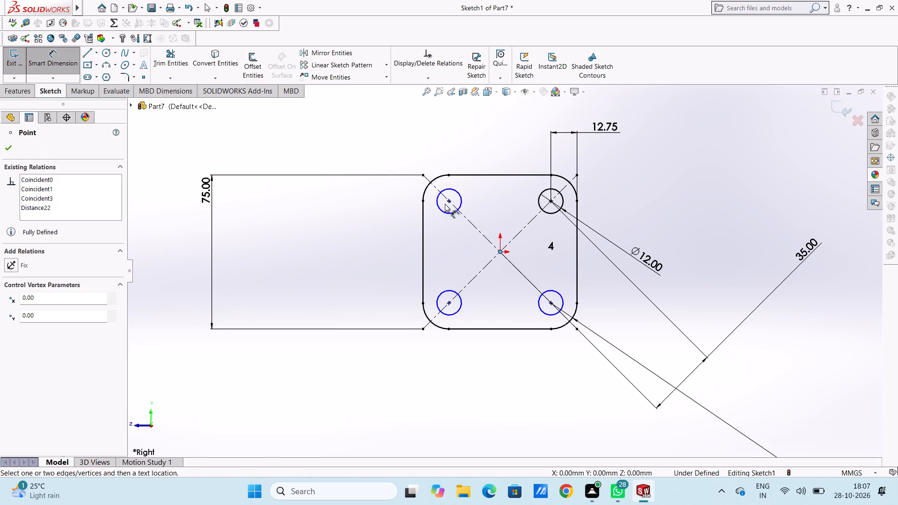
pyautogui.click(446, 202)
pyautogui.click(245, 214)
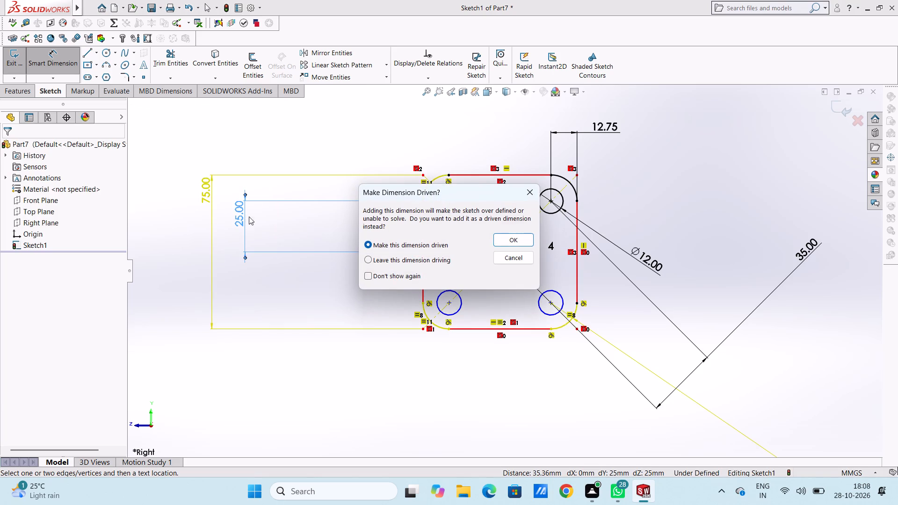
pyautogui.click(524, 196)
# Dimension the horizontal distance between the upper-left circle's centre and the origin as 24.75 mm.
pyautogui.scroll(-8, 446, 226)
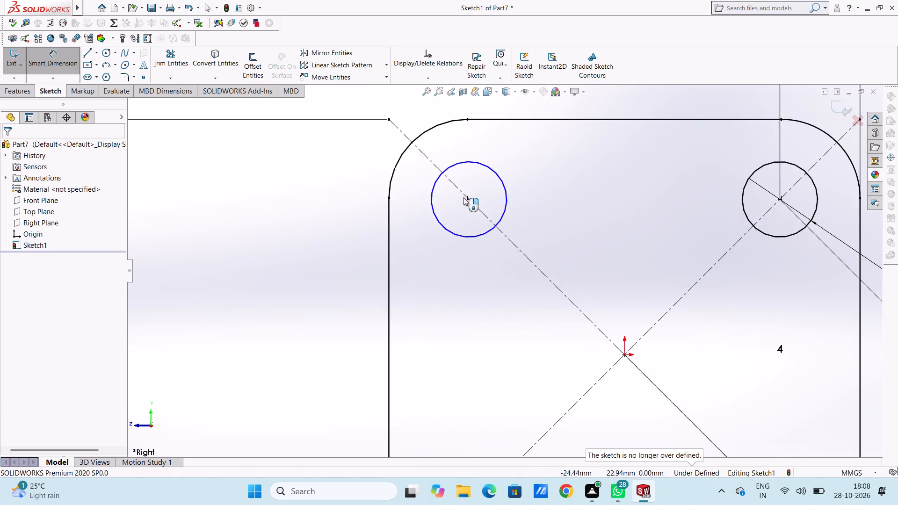
pyautogui.scroll(-5, 490, 209)
pyautogui.click(452, 218)
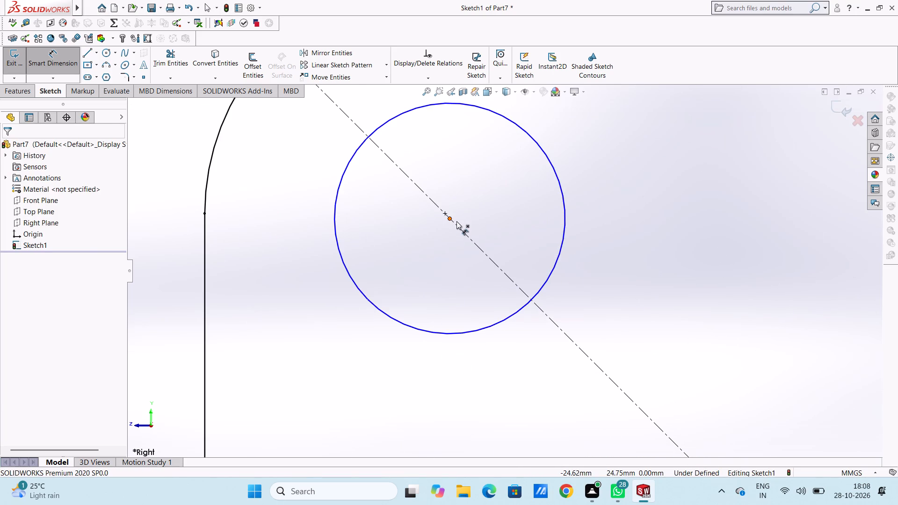
pyautogui.scroll(9, 558, 248)
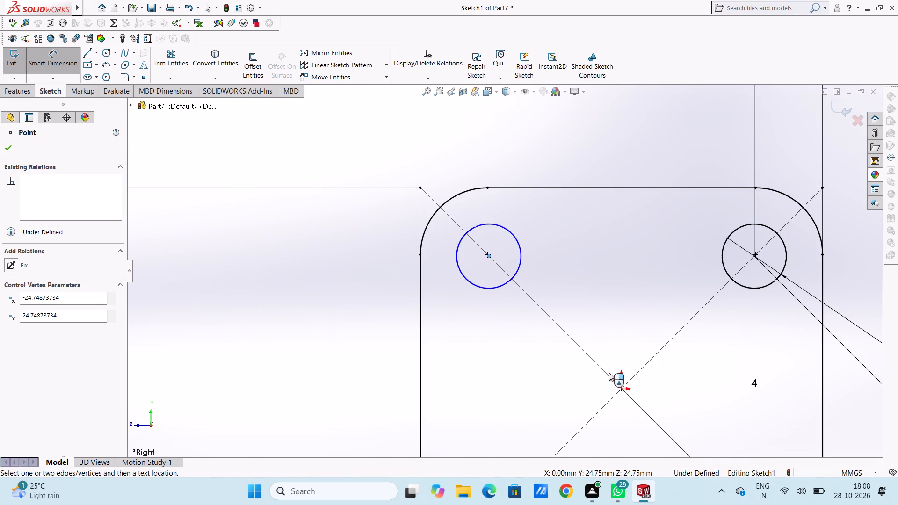
pyautogui.click(602, 372)
pyautogui.click(548, 156)
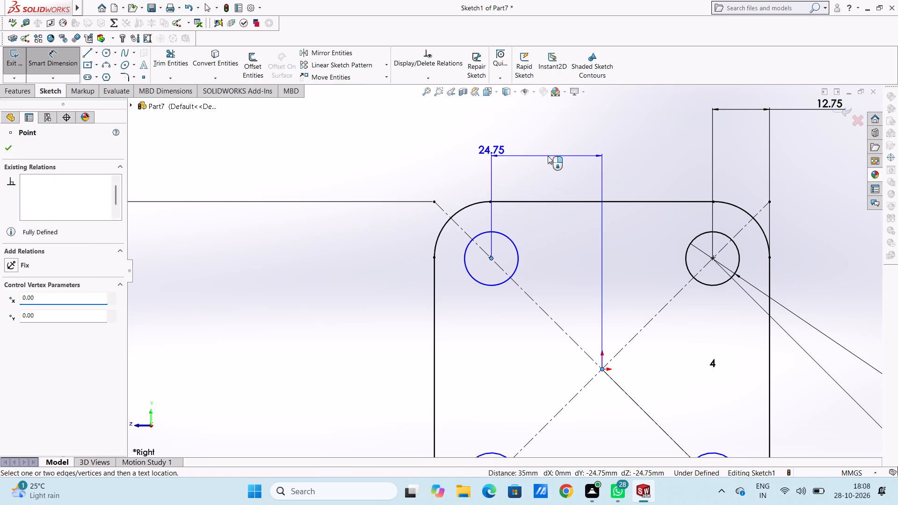
pyautogui.click(508, 144)
pyautogui.click(465, 145)
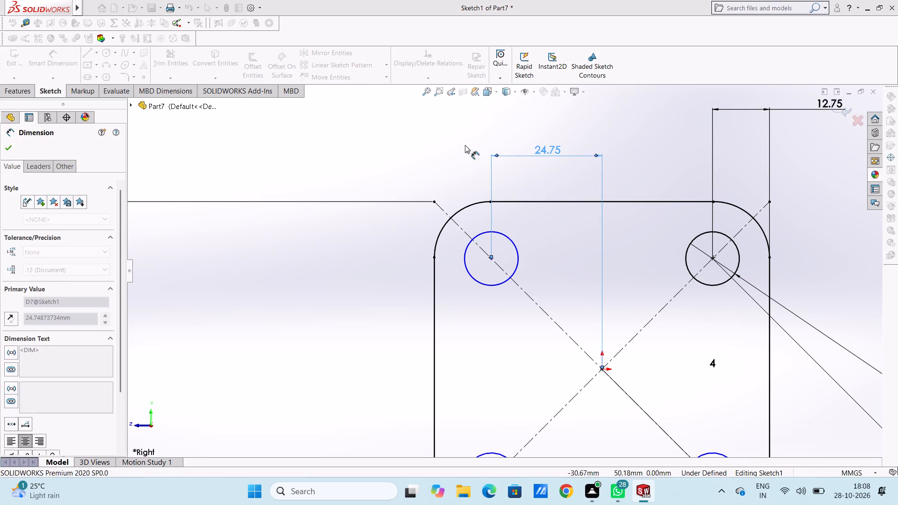
# Dimension the vertical distance between the upper-left circle's centre and the origin as 24.75 mm.
pyautogui.scroll(-6, 525, 324)
pyautogui.scroll(4, 455, 168)
pyautogui.scroll(-4, 462, 177)
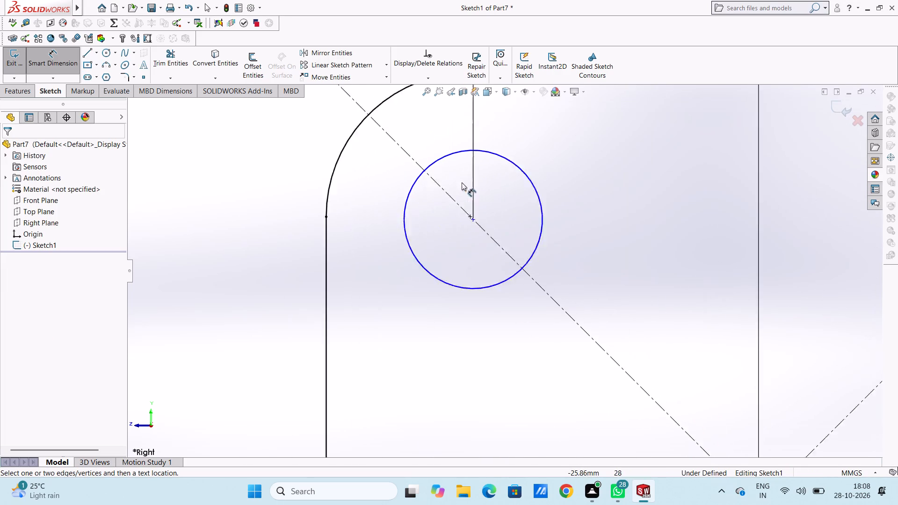
pyautogui.click(477, 233)
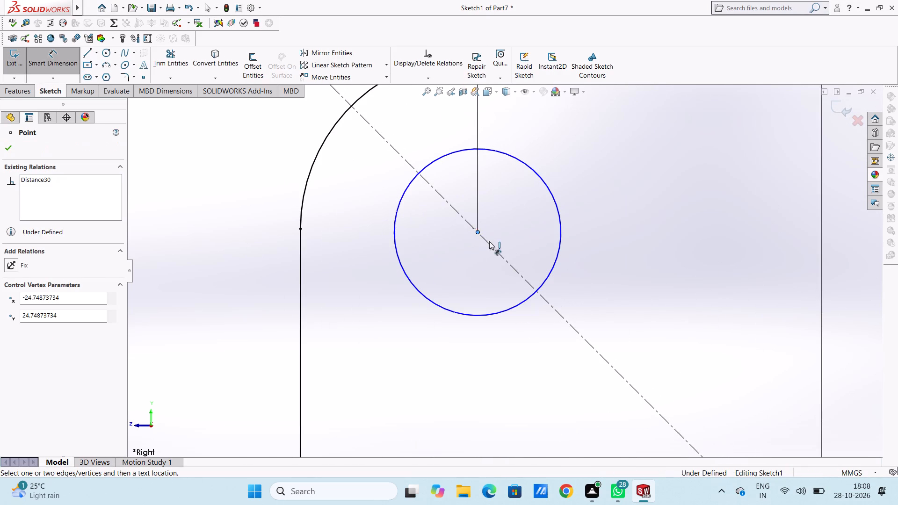
pyautogui.scroll(11, 591, 304)
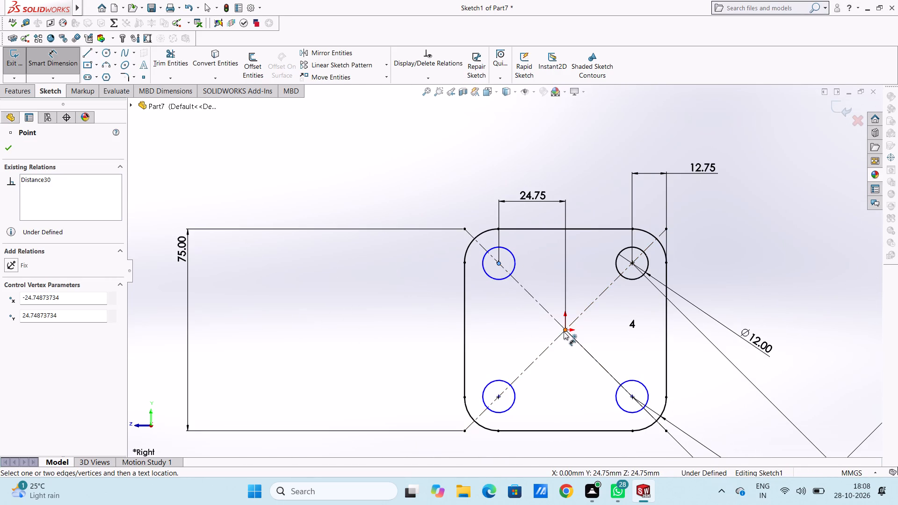
pyautogui.click(564, 331)
pyautogui.click(230, 296)
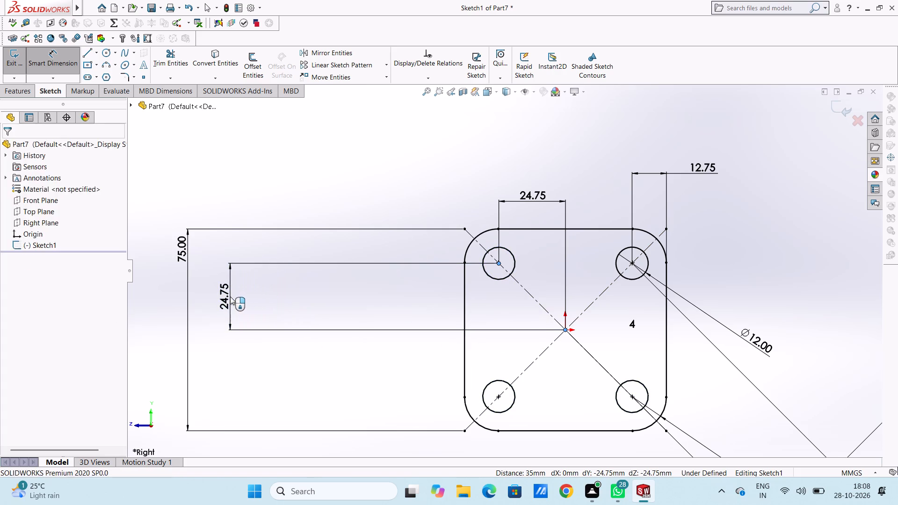
pyautogui.click(187, 276)
pyautogui.click(228, 245)
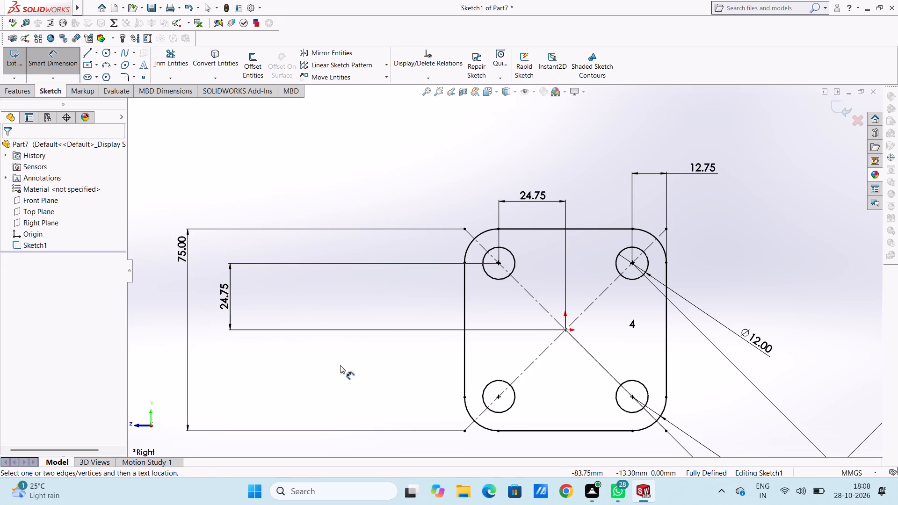
# Extrude the rounded square profile with its four holes as a boss to a blind depth of 12 mm.
pyautogui.scroll(4, 487, 337)
pyautogui.scroll(-3, 519, 327)
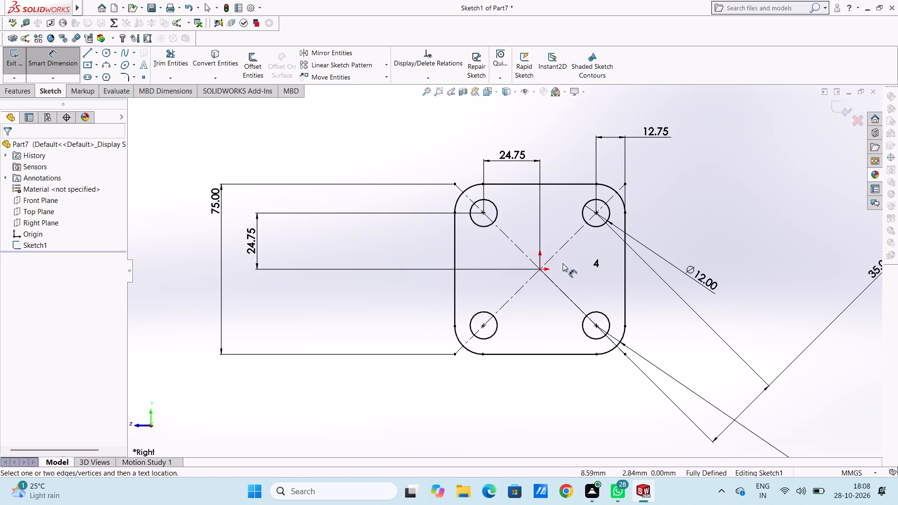
pyautogui.scroll(-1, 584, 252)
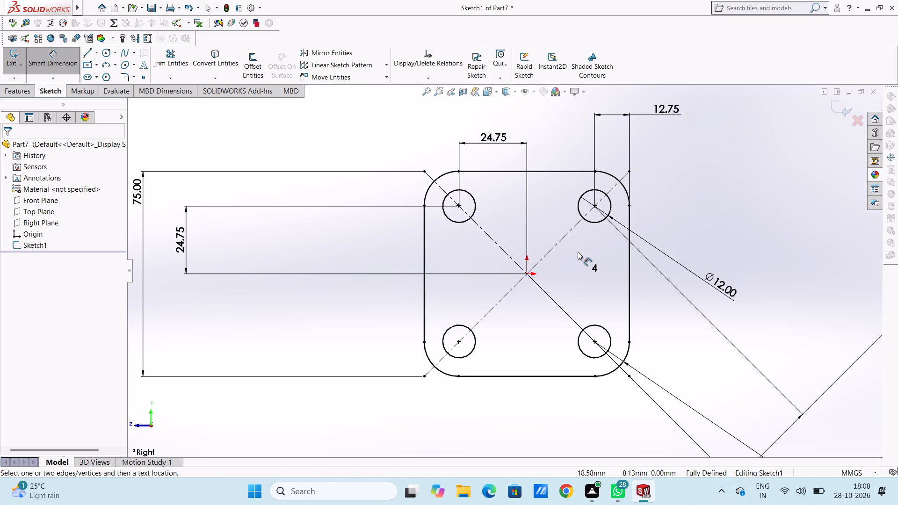
pyautogui.scroll(2, 578, 252)
pyautogui.scroll(-2, 513, 270)
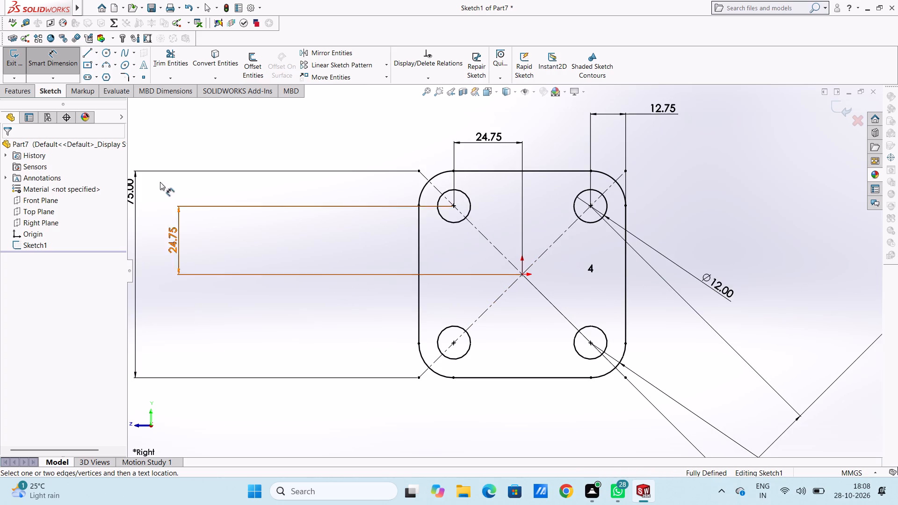
pyautogui.click(51, 64)
pyautogui.click(19, 94)
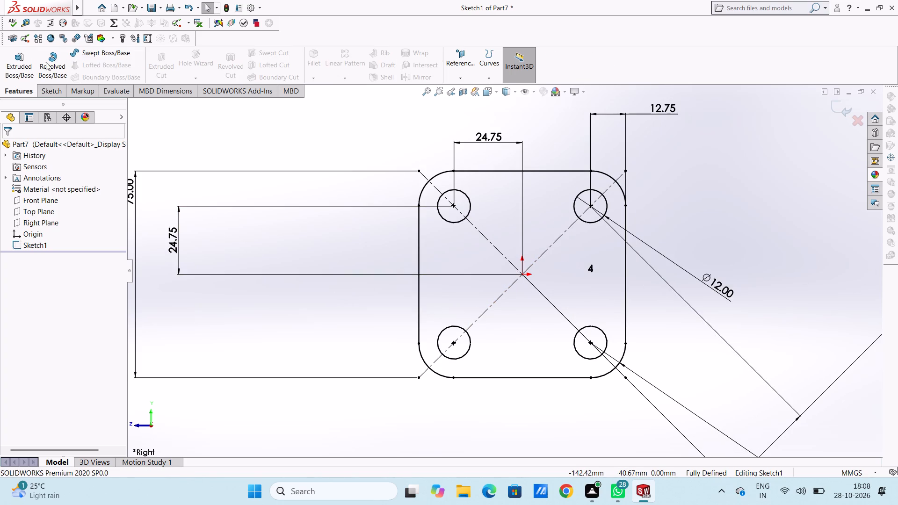
pyautogui.click(18, 63)
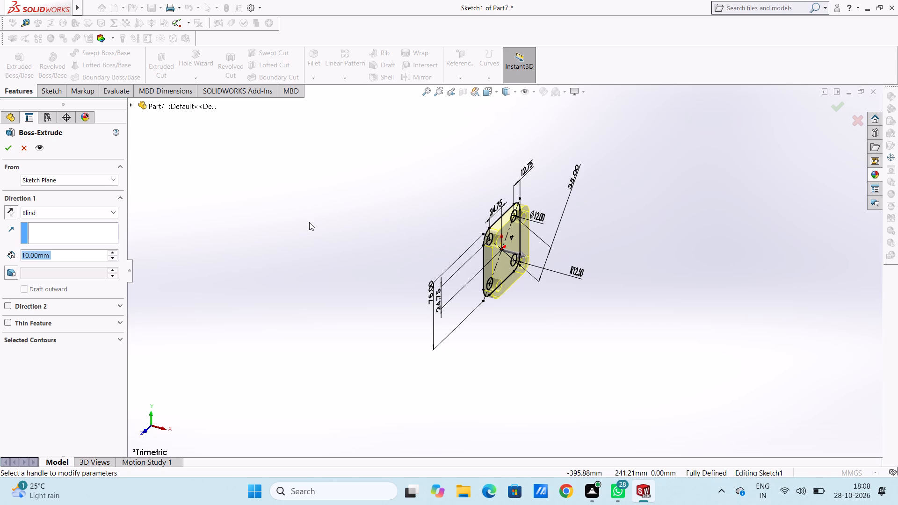
pyautogui.write('12')
pyautogui.press('Return')
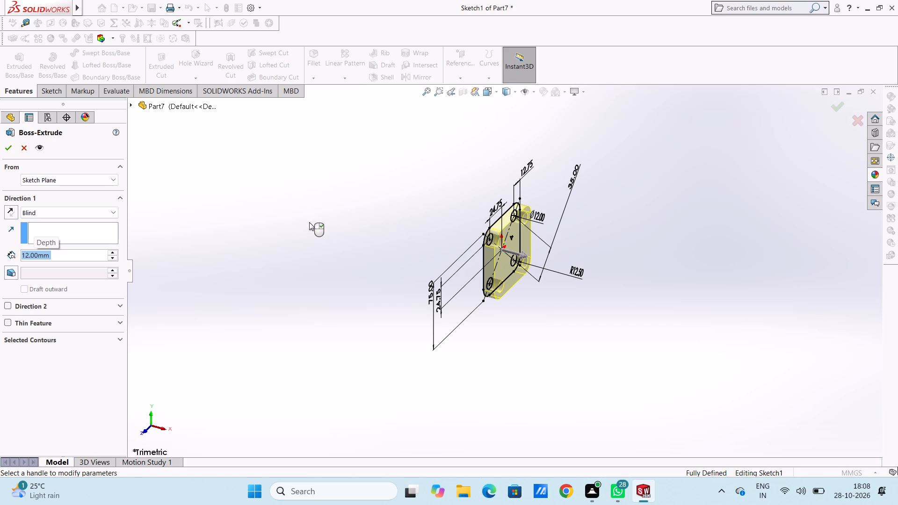
pyautogui.click(10, 150)
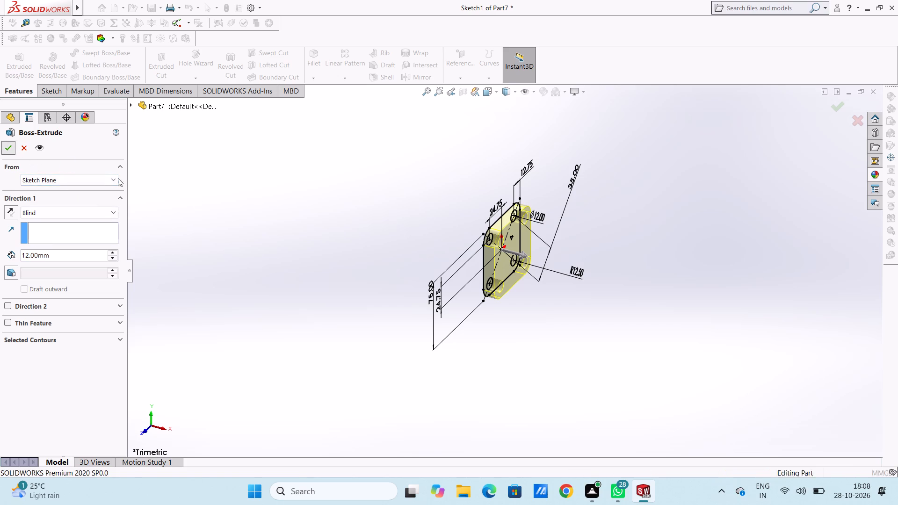
pyautogui.click(231, 206)
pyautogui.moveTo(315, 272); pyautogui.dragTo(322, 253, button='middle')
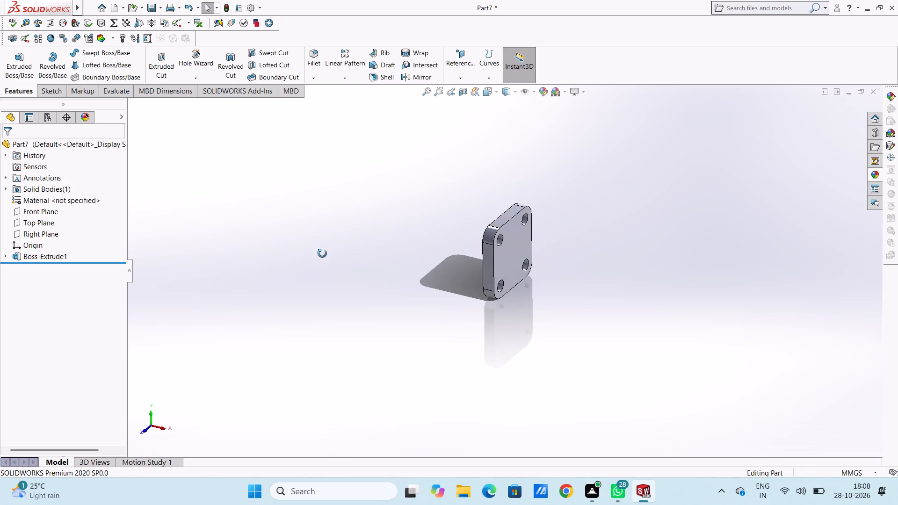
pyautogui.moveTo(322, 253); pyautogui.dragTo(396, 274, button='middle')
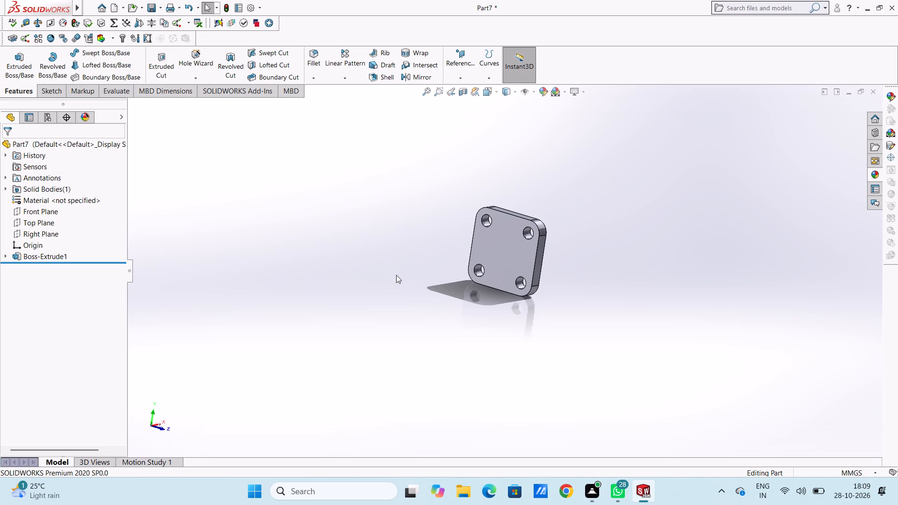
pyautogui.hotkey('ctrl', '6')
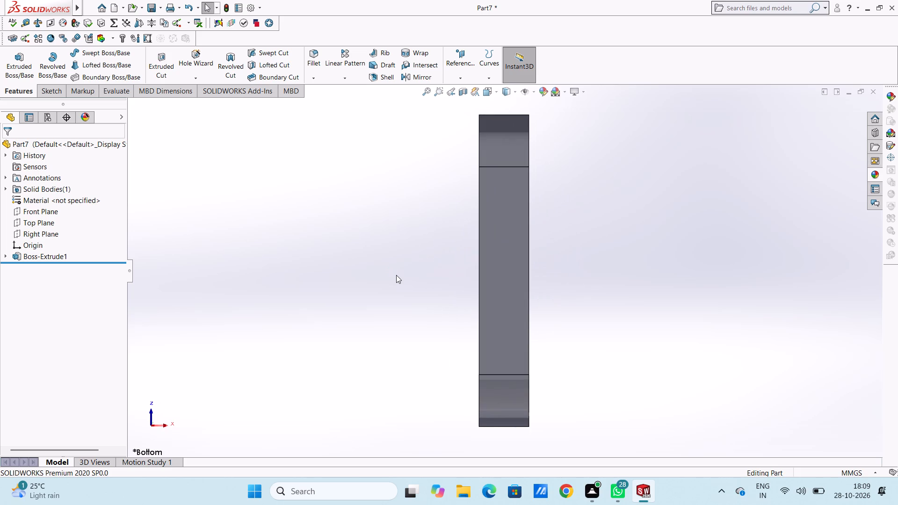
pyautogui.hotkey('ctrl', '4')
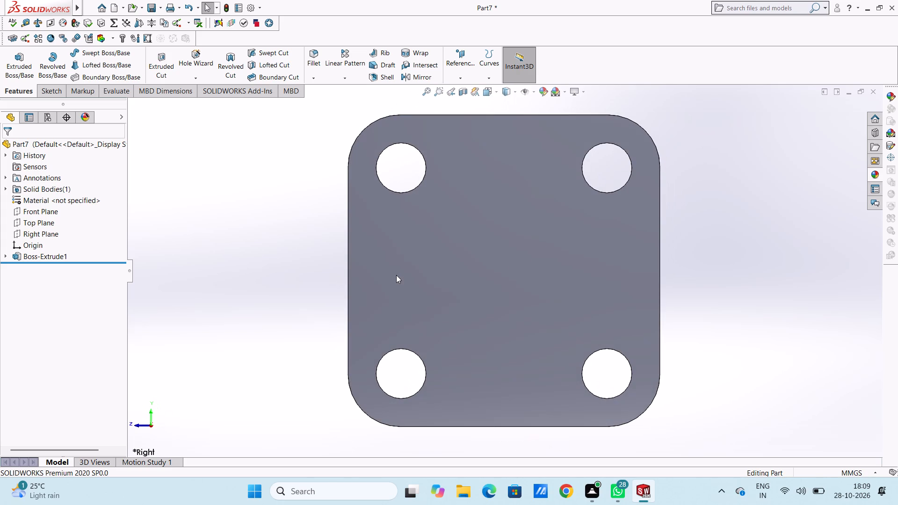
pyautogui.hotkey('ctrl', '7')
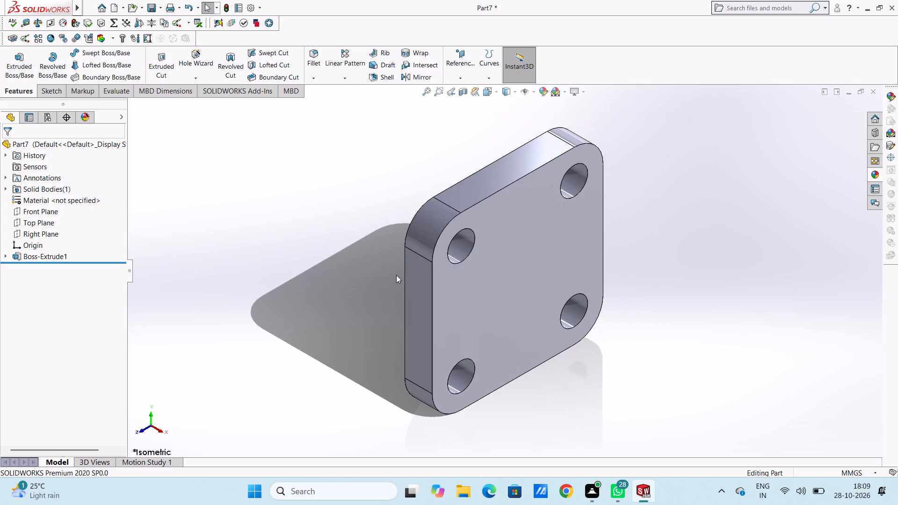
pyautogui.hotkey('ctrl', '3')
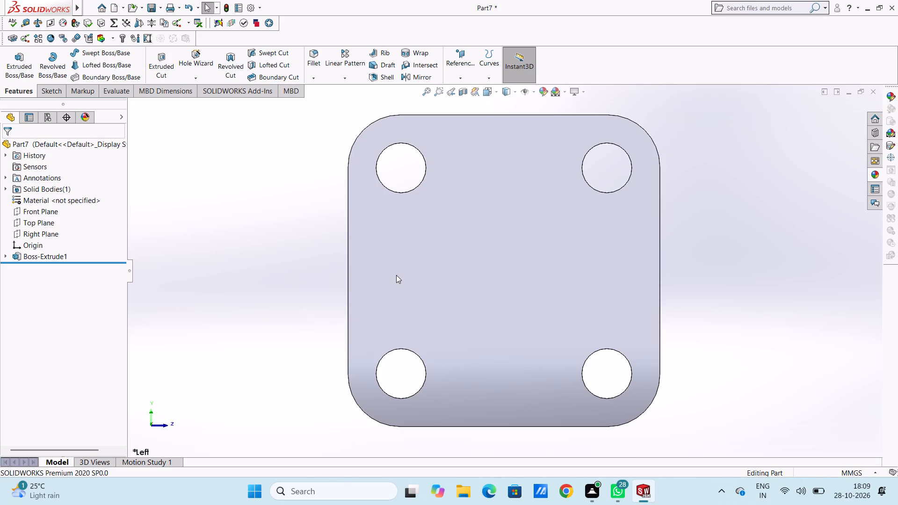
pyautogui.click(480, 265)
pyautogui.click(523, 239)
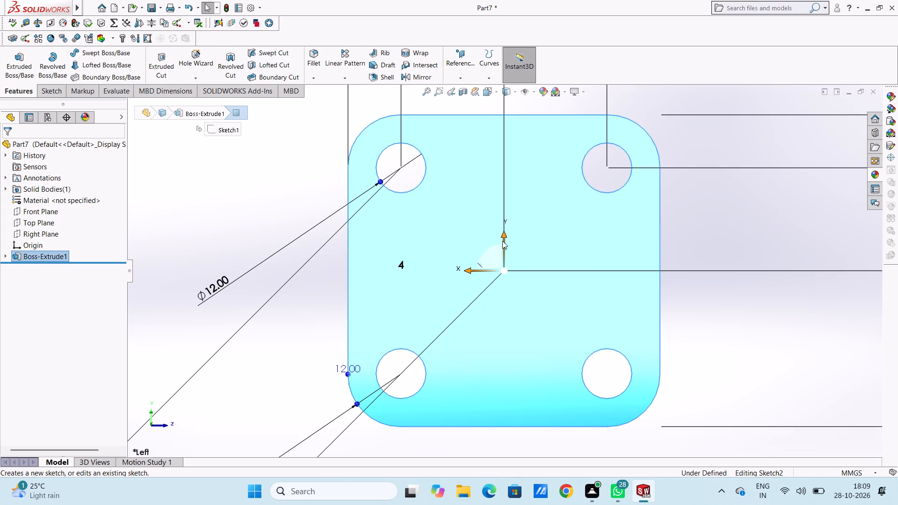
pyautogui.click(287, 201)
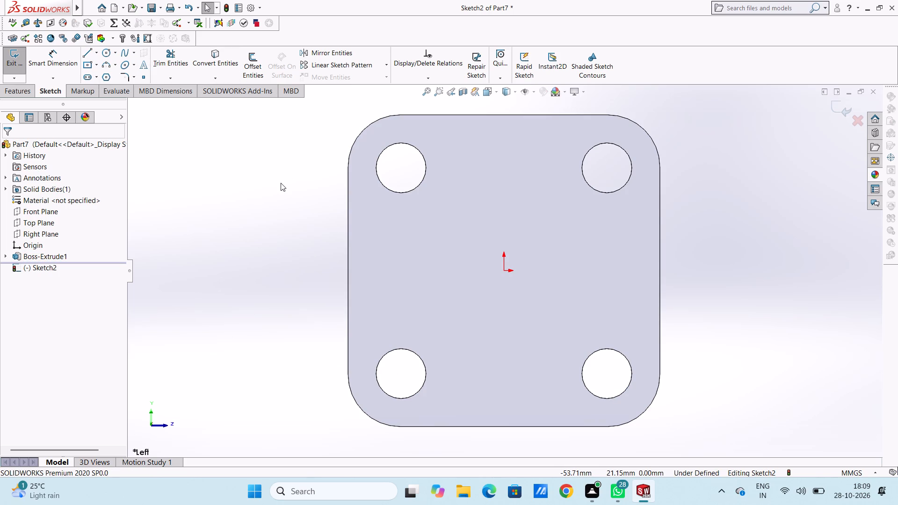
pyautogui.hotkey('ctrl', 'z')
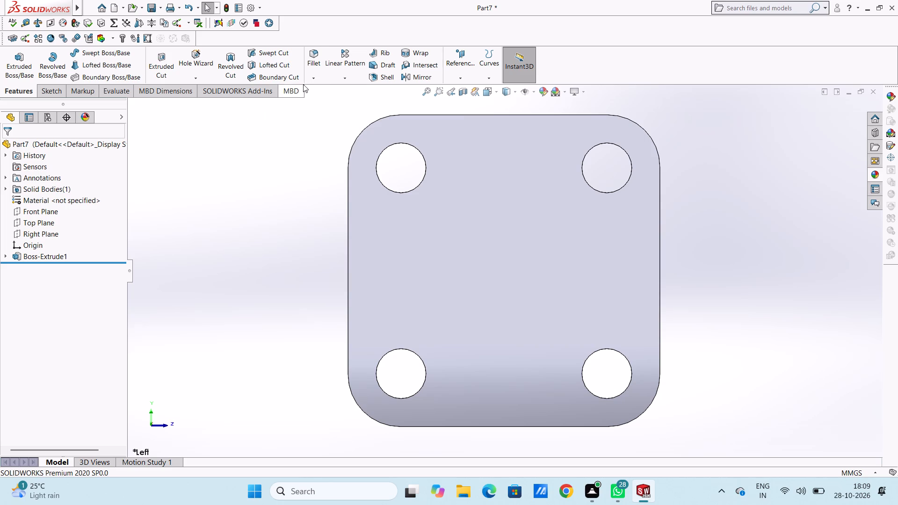
# Chamfer the circular edges of all four 12 mm holes on the plate's Left-view face, 1 mm at 45°.
pyautogui.click(313, 79)
pyautogui.click(318, 99)
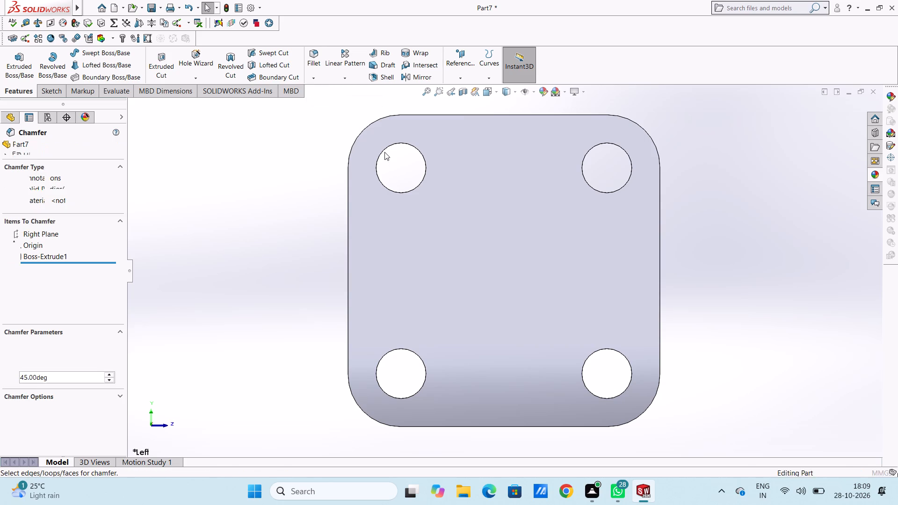
pyautogui.click(384, 149)
pyautogui.moveTo(402, 163); pyautogui.dragTo(394, 163, button='middle')
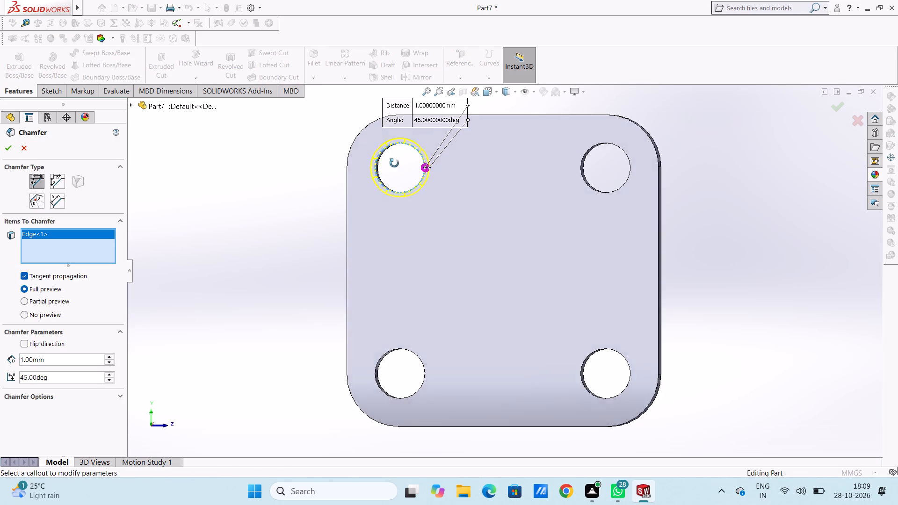
pyautogui.moveTo(394, 163); pyautogui.dragTo(361, 180, button='middle')
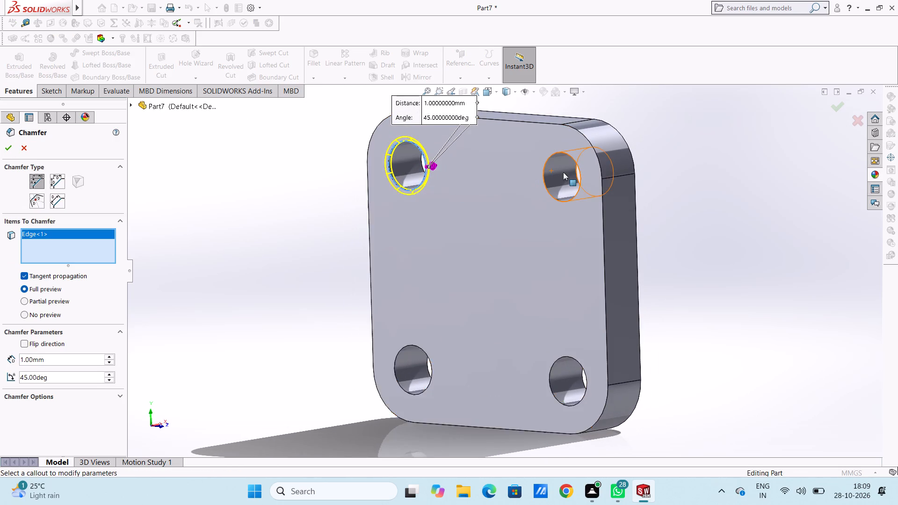
pyautogui.scroll(-1, 563, 173)
pyautogui.click(538, 168)
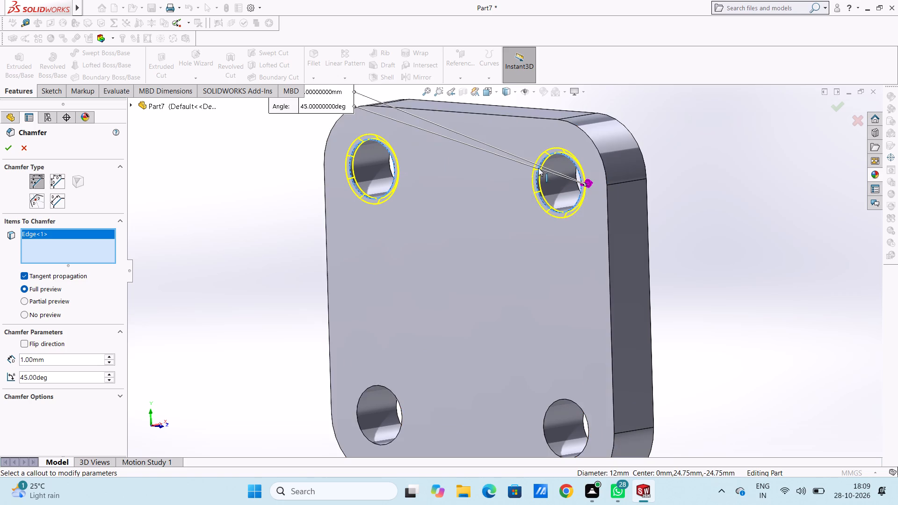
pyautogui.scroll(5, 521, 201)
pyautogui.scroll(-5, 451, 372)
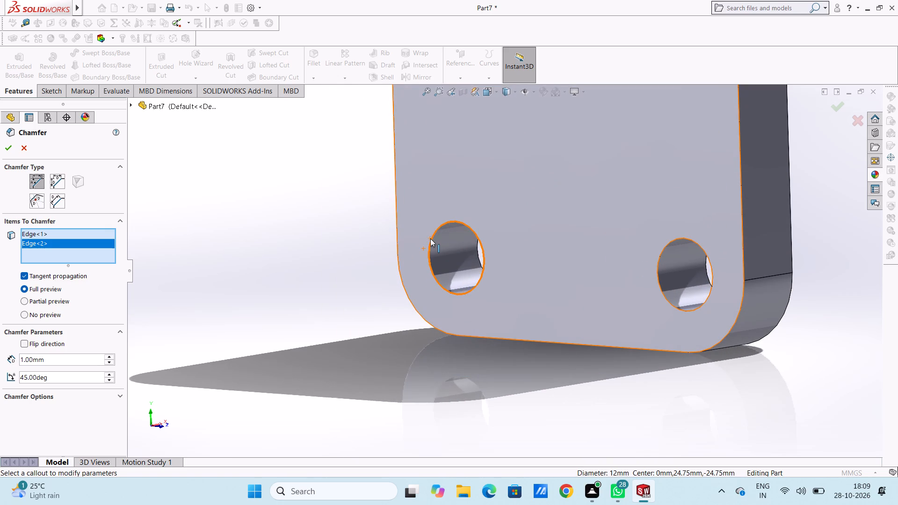
pyautogui.click(431, 239)
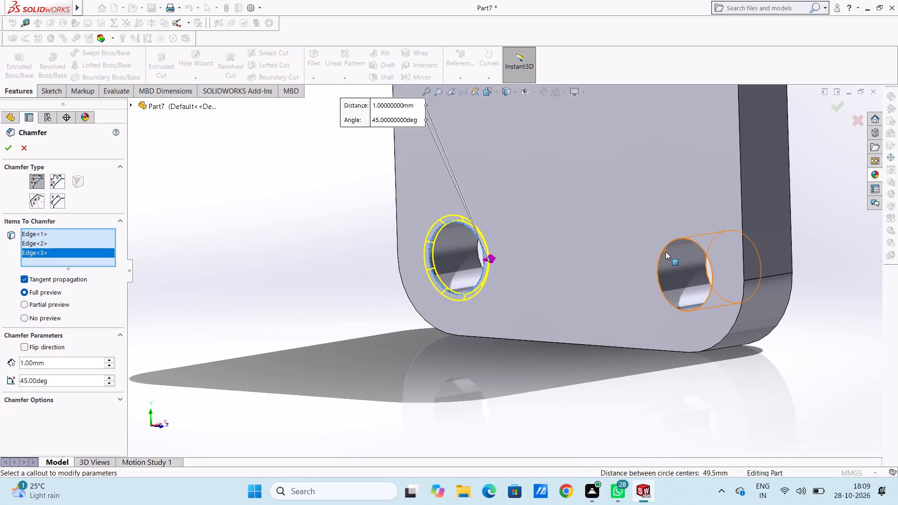
pyautogui.click(664, 251)
pyautogui.scroll(5, 571, 243)
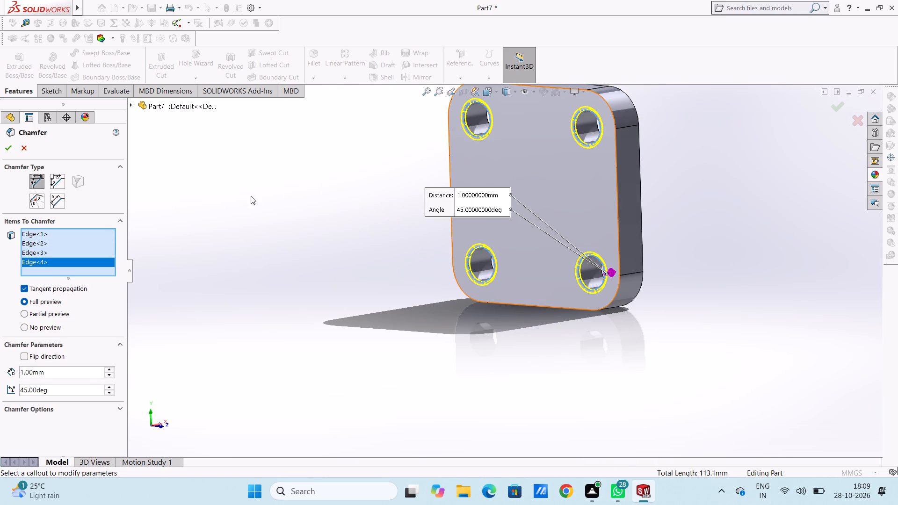
pyautogui.click(9, 149)
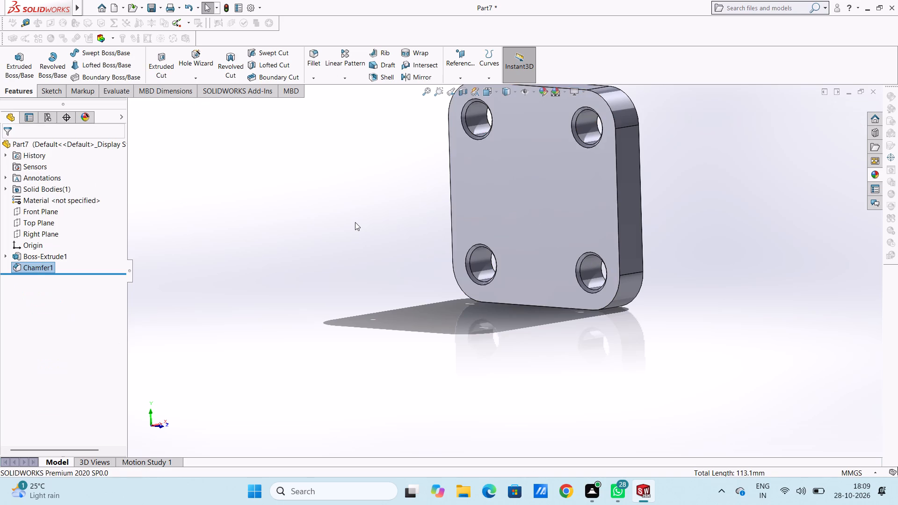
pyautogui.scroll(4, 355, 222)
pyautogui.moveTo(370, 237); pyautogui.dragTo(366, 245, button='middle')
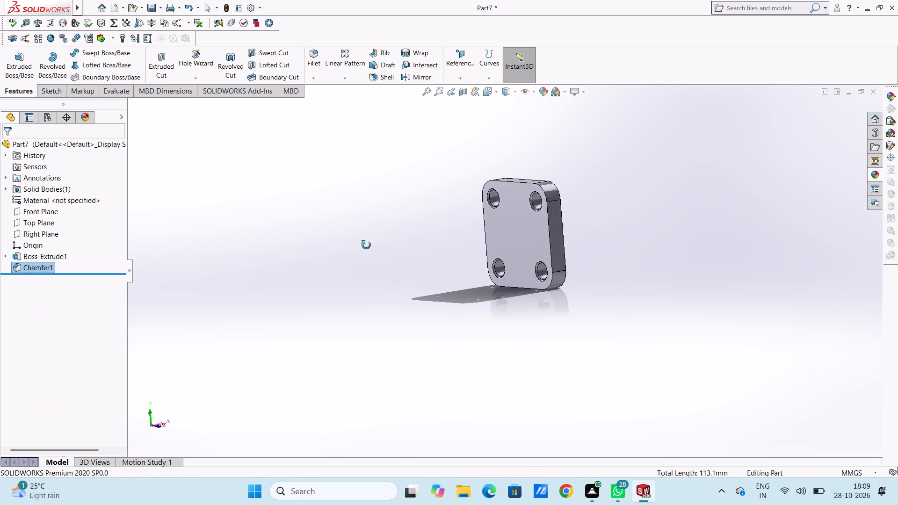
# Sketch a circle about 53 mm in diameter, centred on the origin, on the plate's unchamfered Right-view face.
pyautogui.moveTo(366, 245); pyautogui.dragTo(276, 279, button='middle')
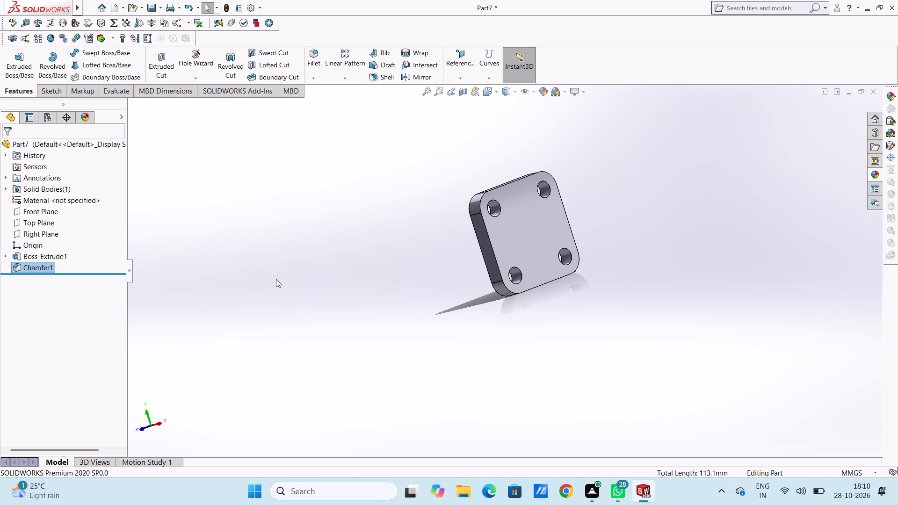
pyautogui.hotkey('ctrl', '4')
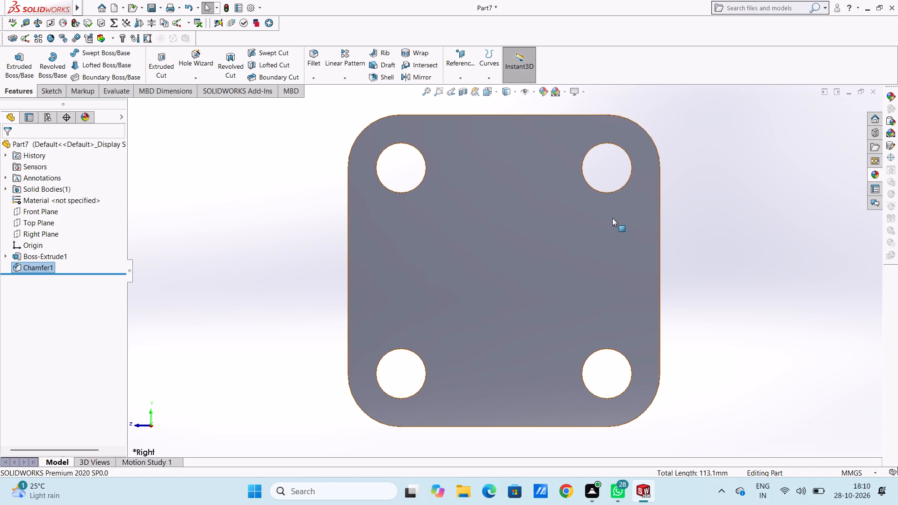
pyautogui.scroll(4, 531, 231)
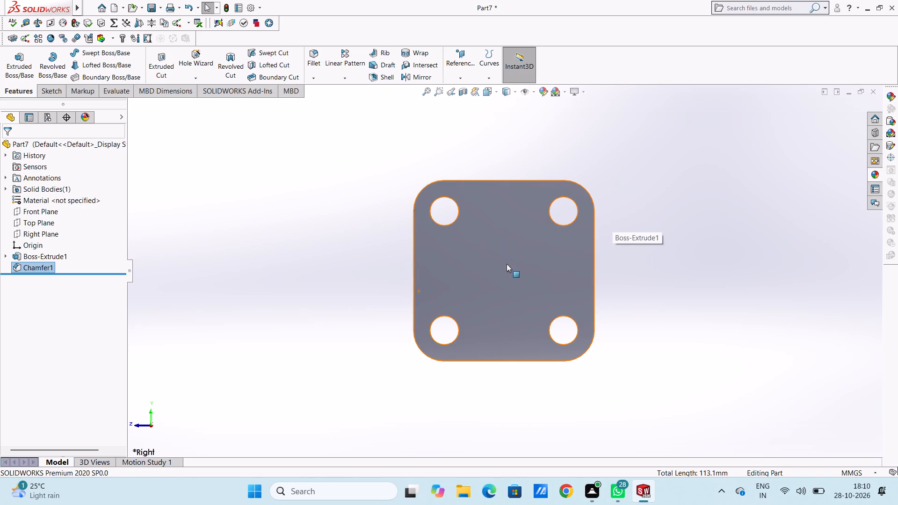
pyautogui.click(507, 264)
pyautogui.click(545, 239)
pyautogui.click(508, 188)
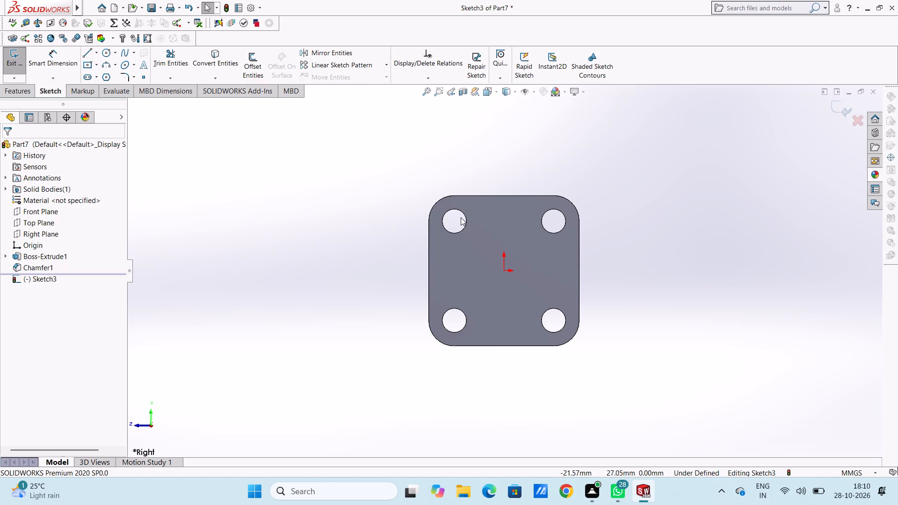
pyautogui.click(105, 52)
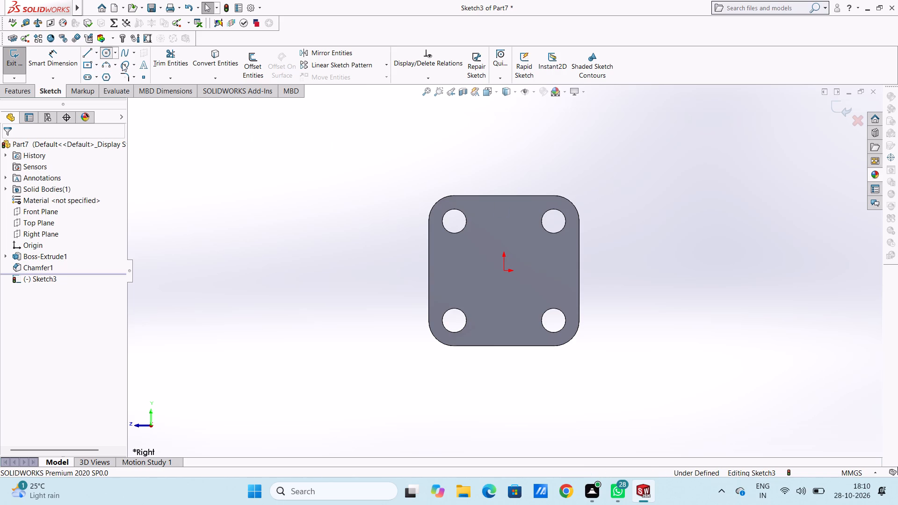
pyautogui.click(504, 271)
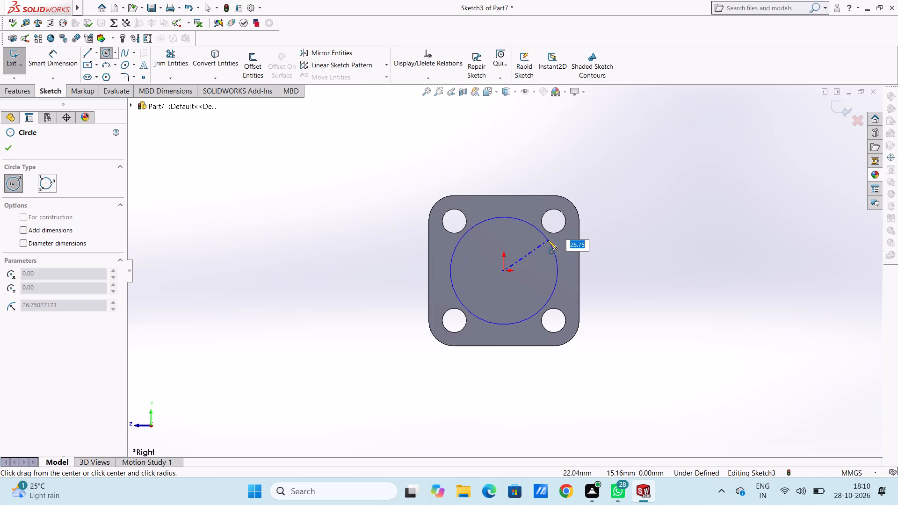
pyautogui.click(548, 240)
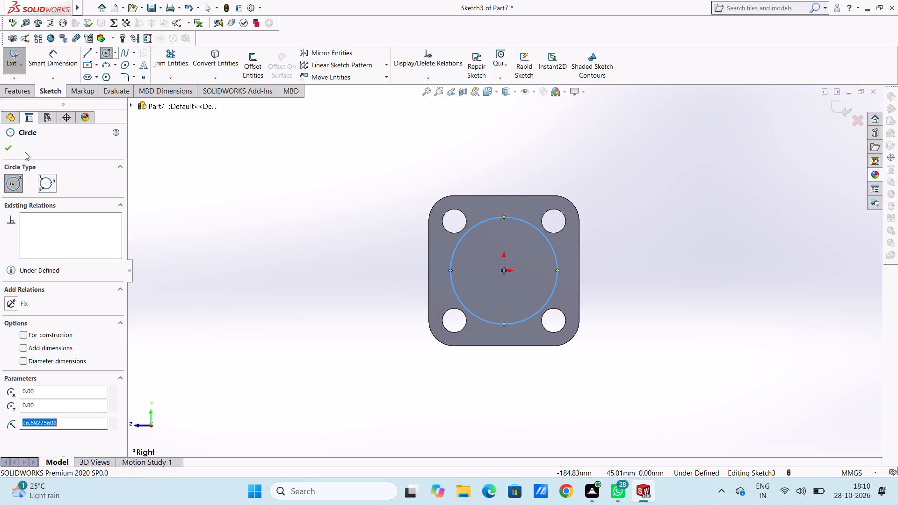
pyautogui.click(7, 141)
pyautogui.click(196, 184)
# Dimension the central circle's diameter as 50 mm.
pyautogui.click(64, 59)
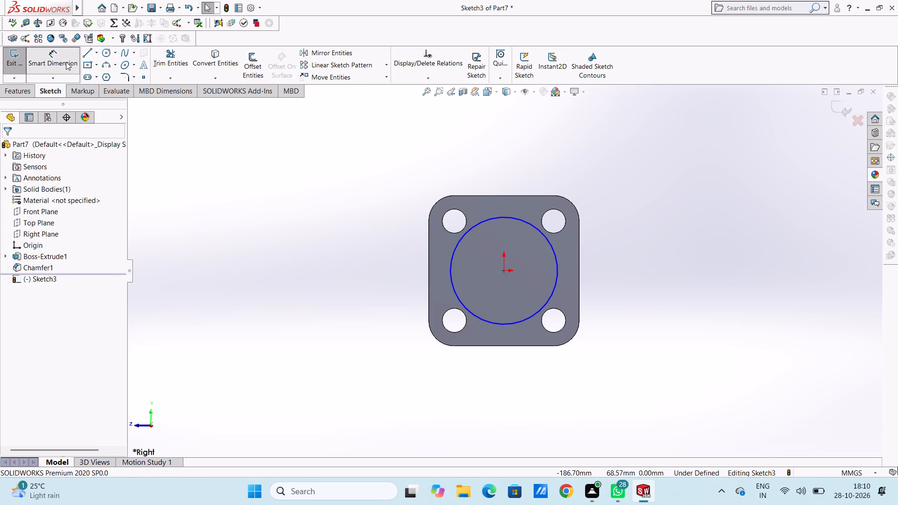
pyautogui.click(449, 265)
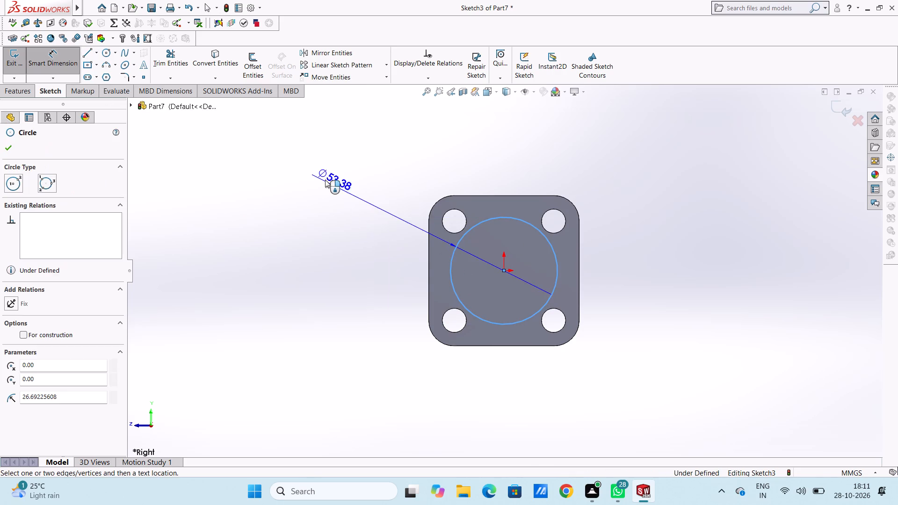
pyautogui.click(325, 179)
pyautogui.write('50')
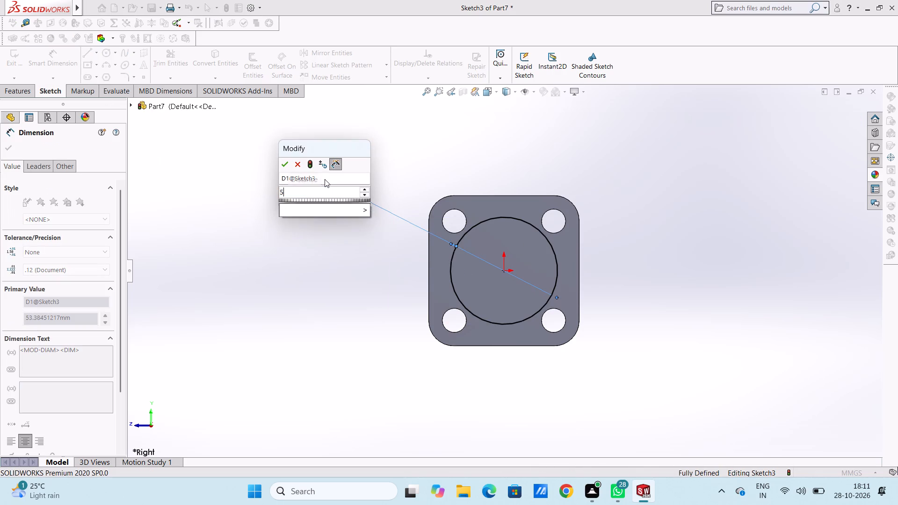
pyautogui.press('Return')
pyautogui.click(322, 235)
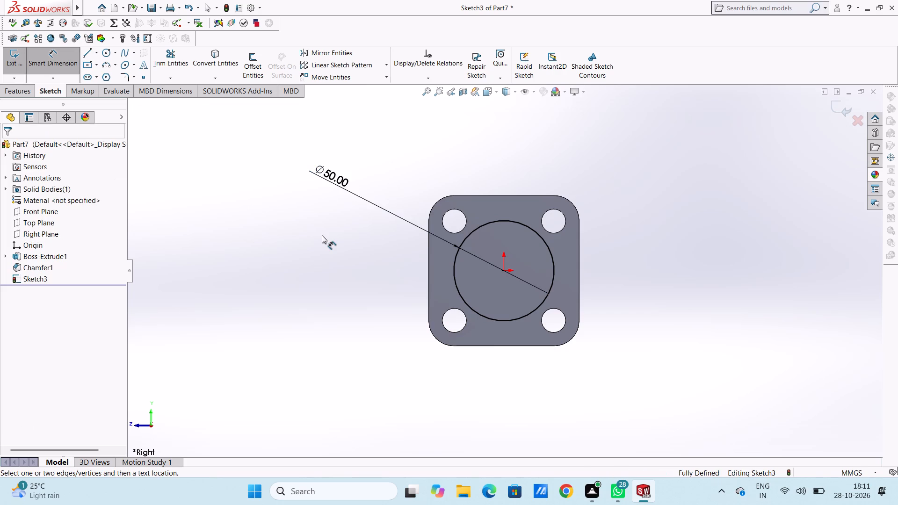
# Set the central circle's diameter to 52 mm and finish dimensioning.
pyautogui.middleClick(298, 206)
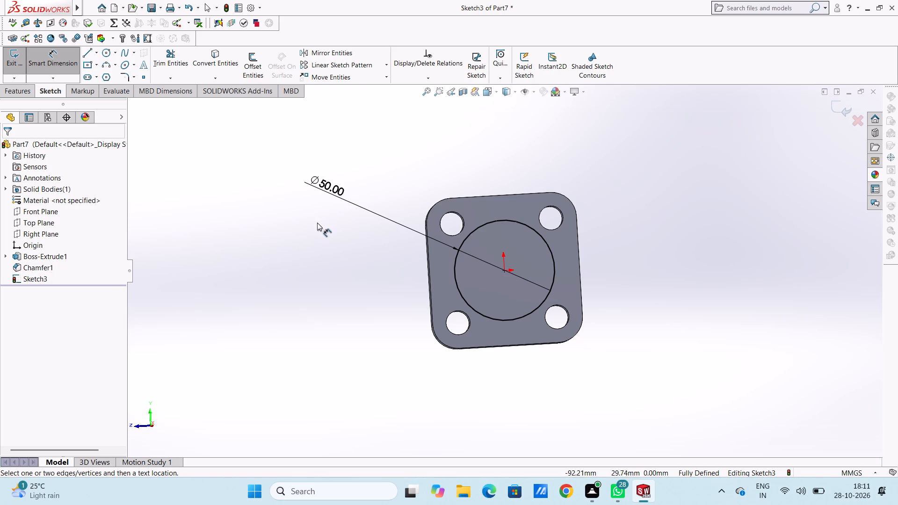
pyautogui.moveTo(317, 225); pyautogui.dragTo(302, 234, button='middle')
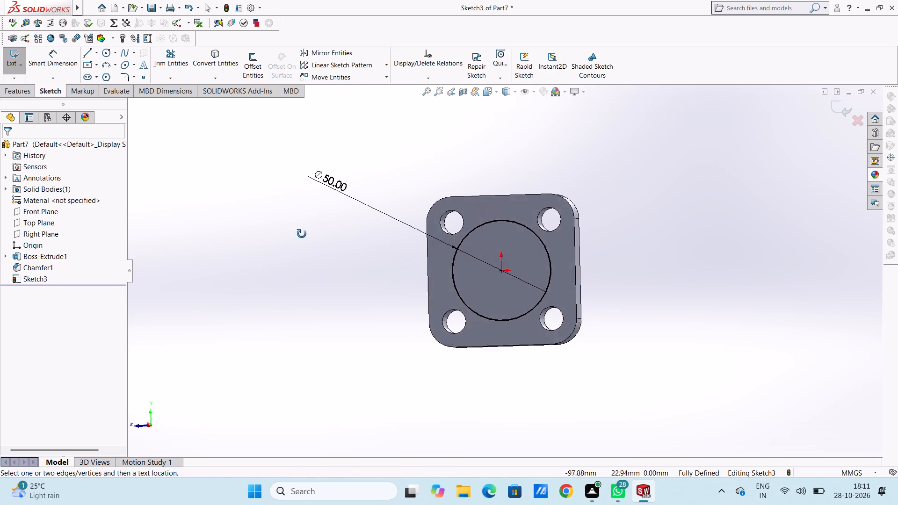
pyautogui.moveTo(302, 234); pyautogui.dragTo(319, 241, button='middle')
pyautogui.doubleClick(329, 177)
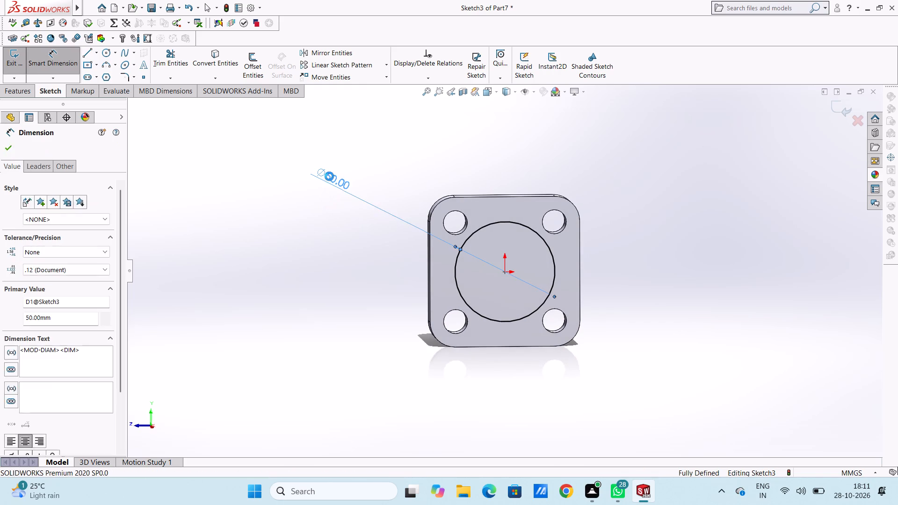
pyautogui.write('52')
pyautogui.press('Return')
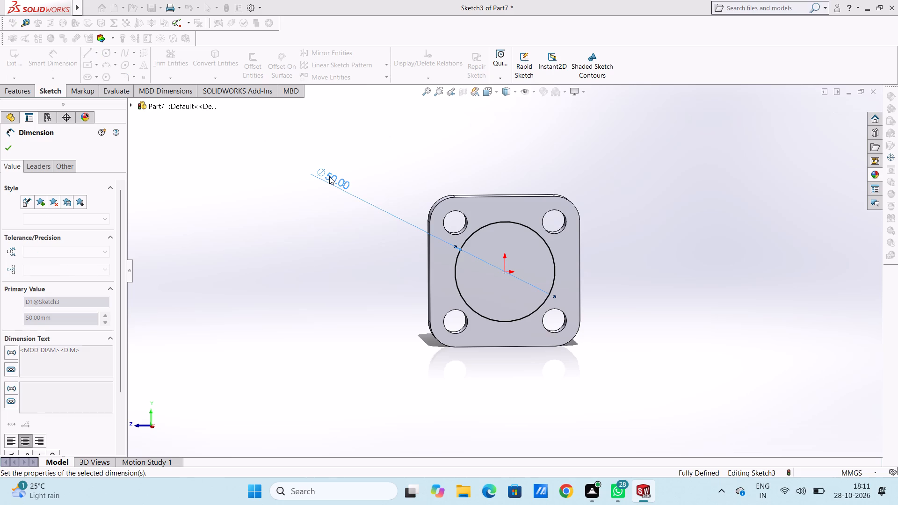
pyautogui.click(301, 216)
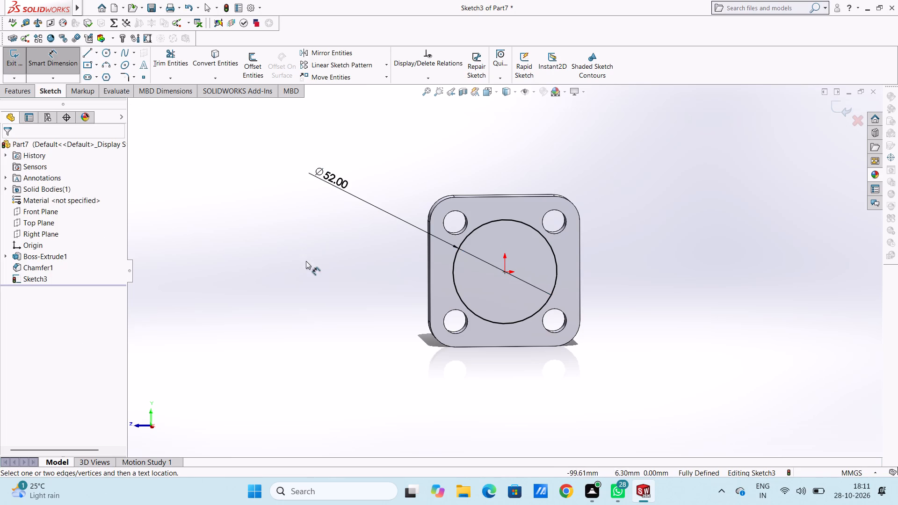
pyautogui.moveTo(306, 261); pyautogui.dragTo(338, 267, button='middle')
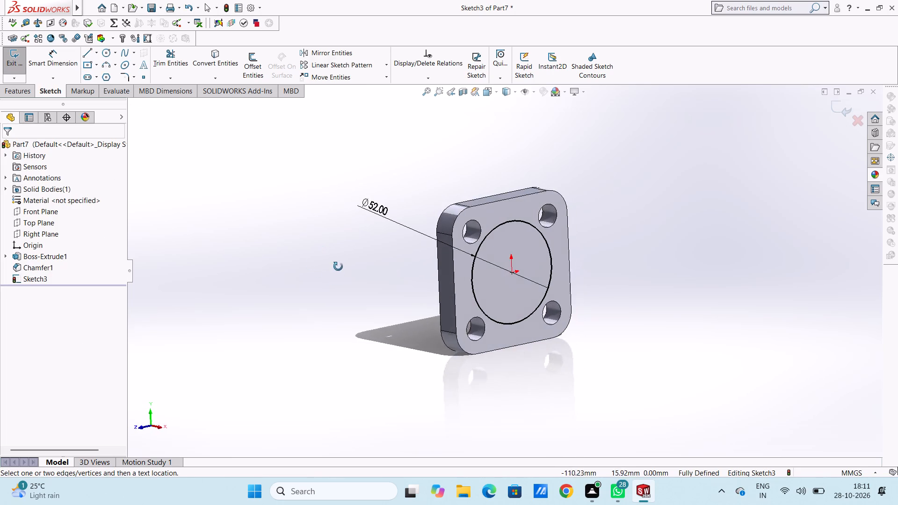
pyautogui.moveTo(338, 267); pyautogui.dragTo(343, 211, button='middle')
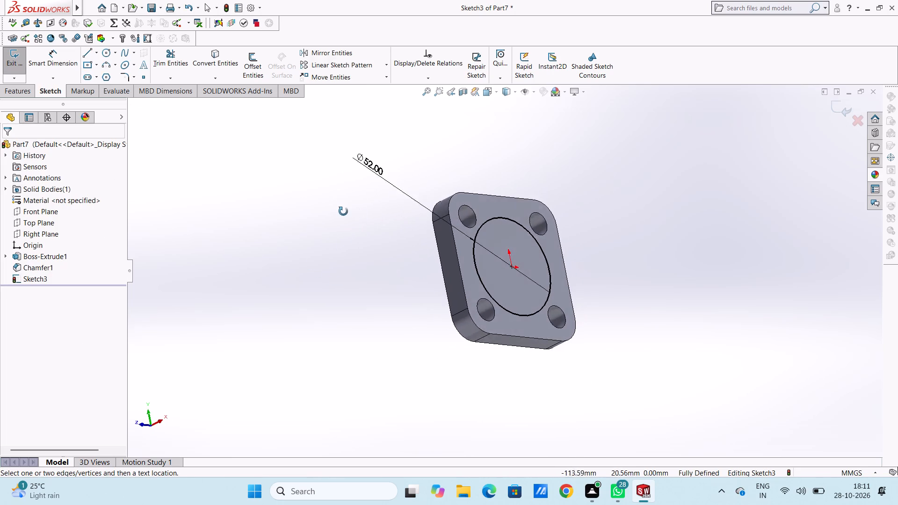
pyautogui.moveTo(343, 211); pyautogui.dragTo(333, 244, button='middle')
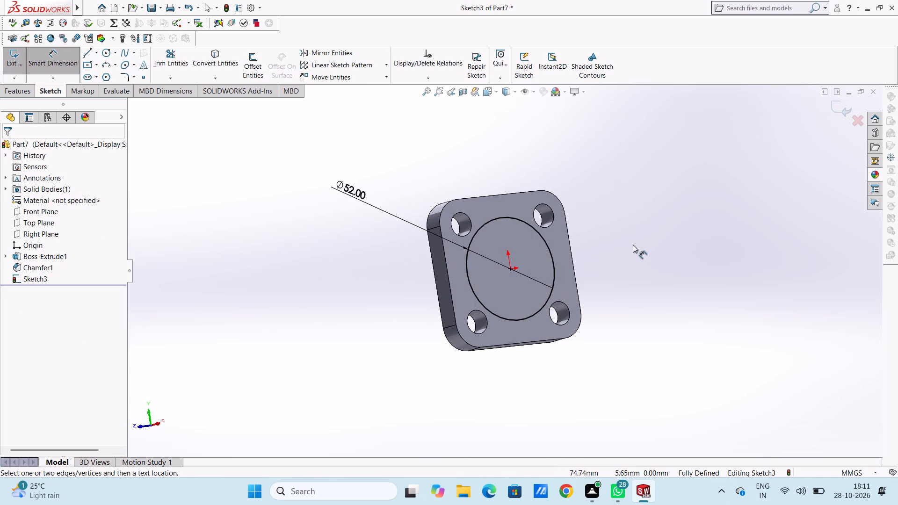
pyautogui.scroll(2, 616, 287)
pyautogui.scroll(-1, 585, 291)
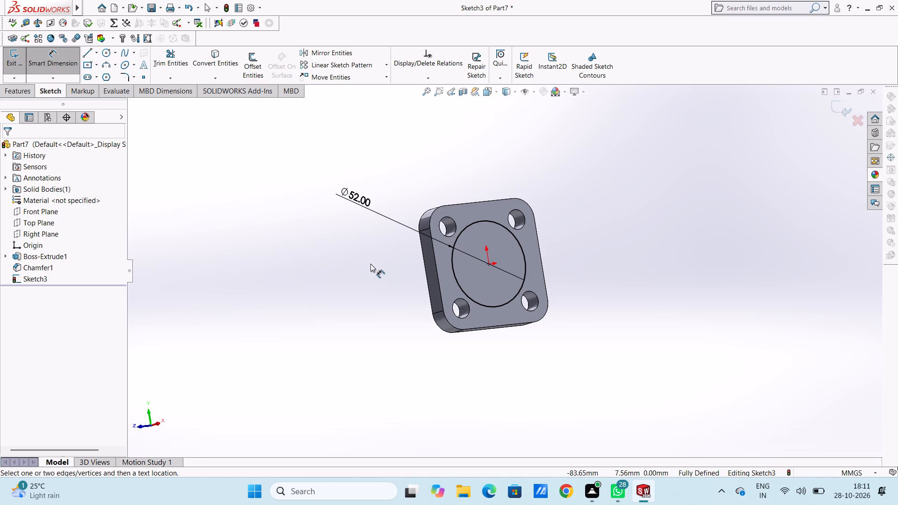
pyautogui.click(67, 64)
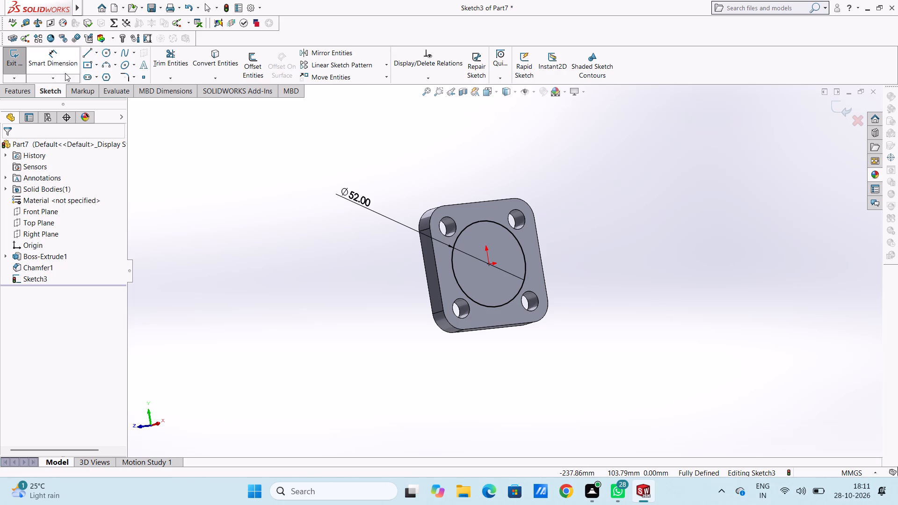
# Extrude the 52 mm circle outward from the plate as a merged boss to a blind depth of 64 mm.
pyautogui.click(20, 86)
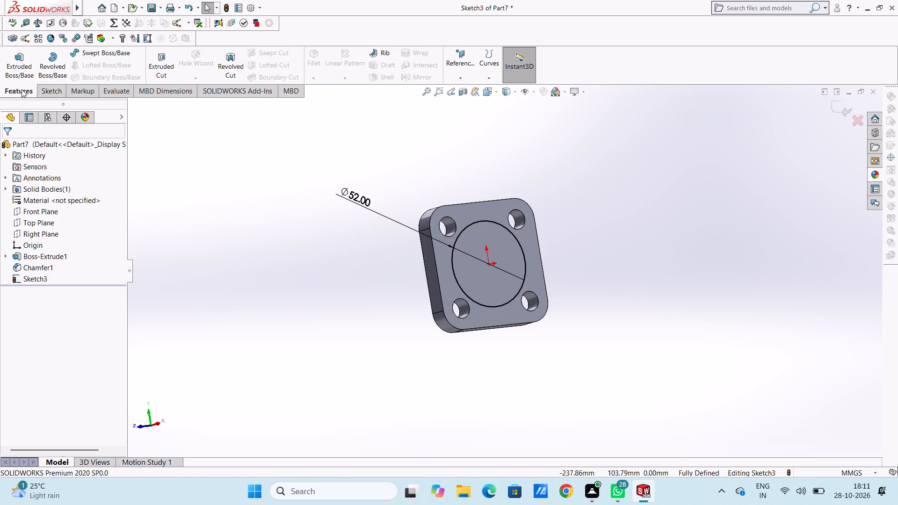
pyautogui.click(17, 60)
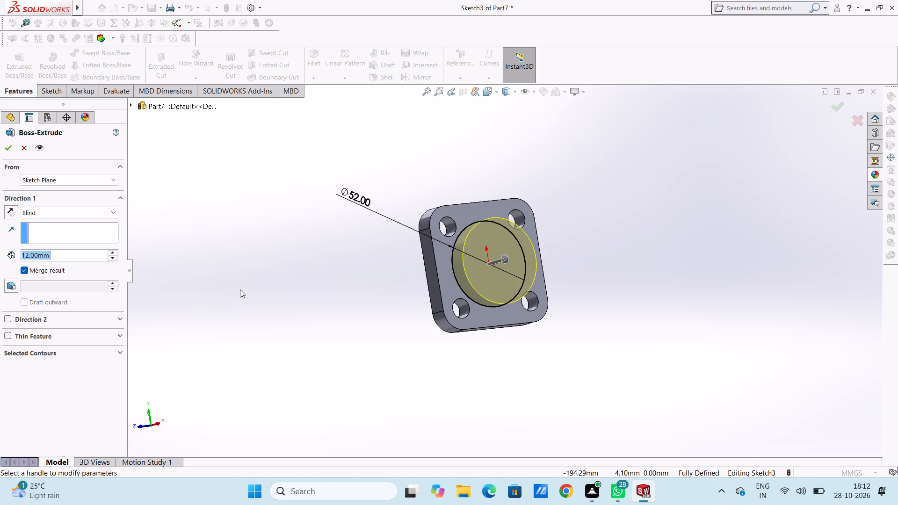
pyautogui.moveTo(334, 241); pyautogui.dragTo(344, 228, button='middle')
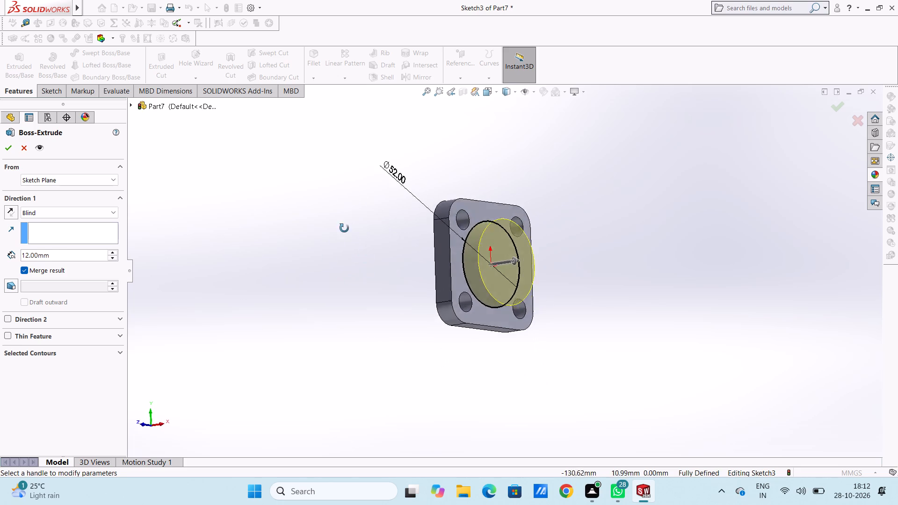
pyautogui.moveTo(344, 228); pyautogui.dragTo(363, 255, button='middle')
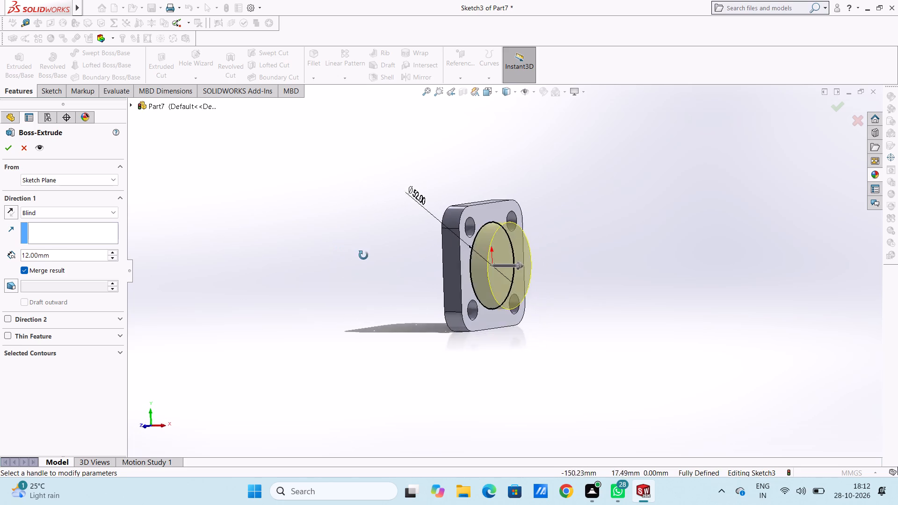
pyautogui.moveTo(363, 255); pyautogui.dragTo(355, 246, button='middle')
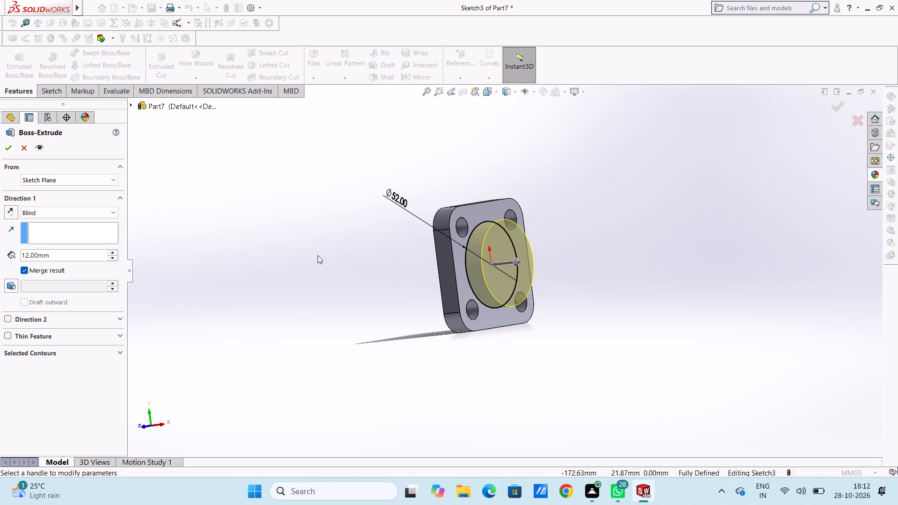
pyautogui.doubleClick(72, 255)
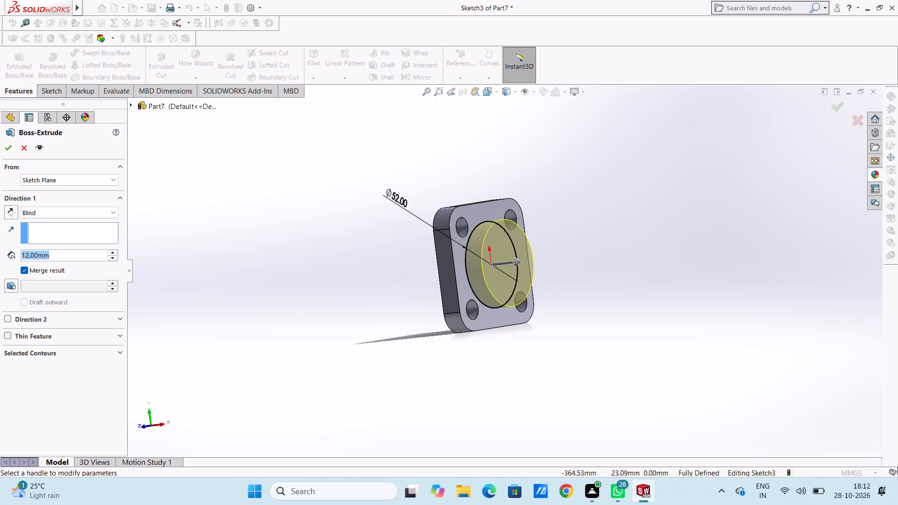
pyautogui.write('36')
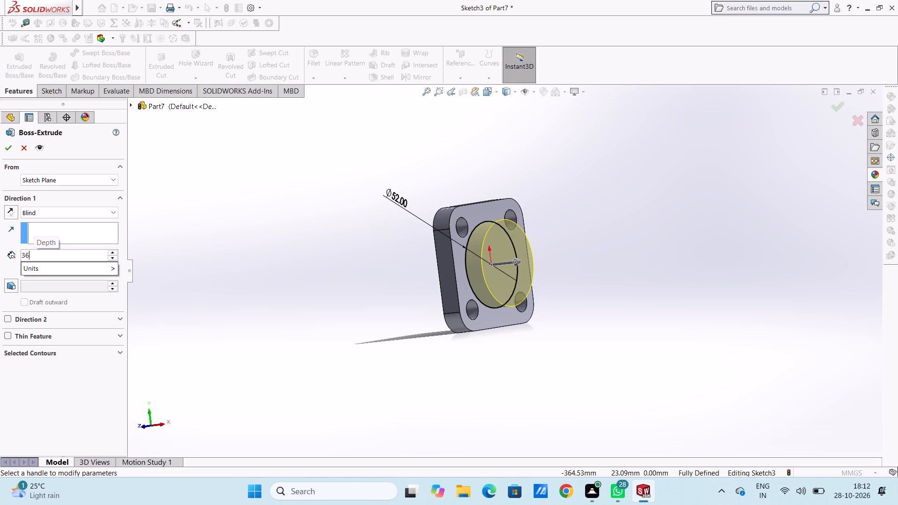
pyautogui.press('+')
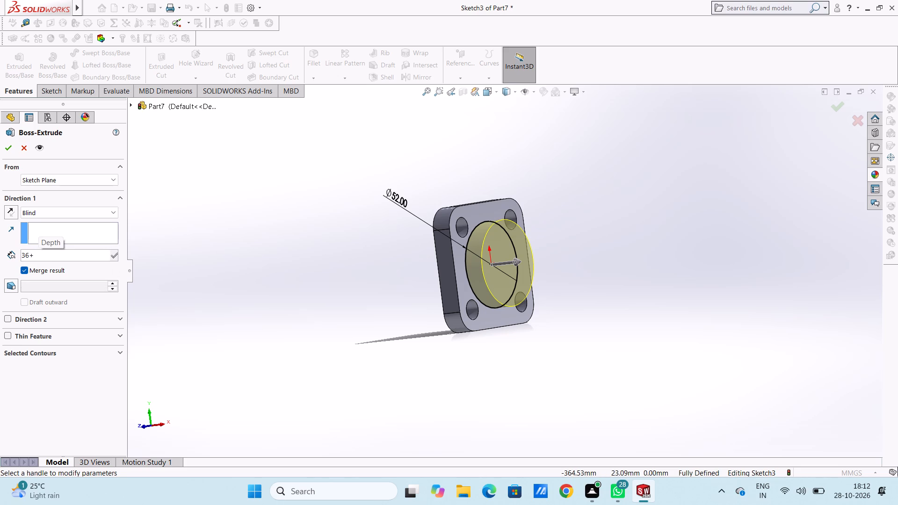
pyautogui.write('28')
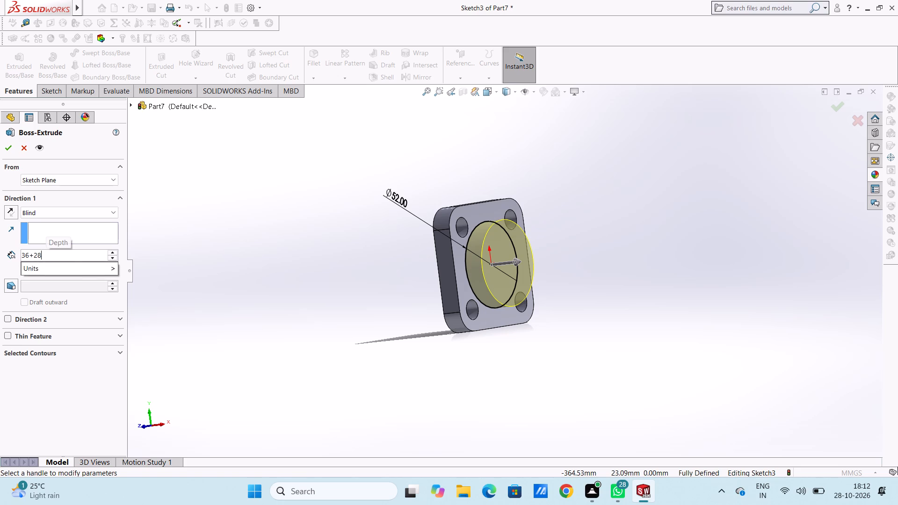
pyautogui.press('Return')
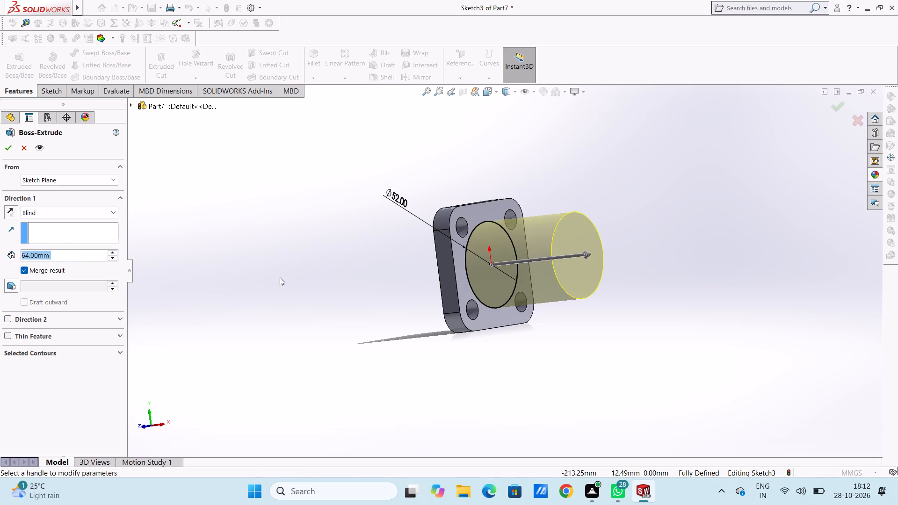
pyautogui.scroll(1, 280, 277)
pyautogui.middleClick(342, 273)
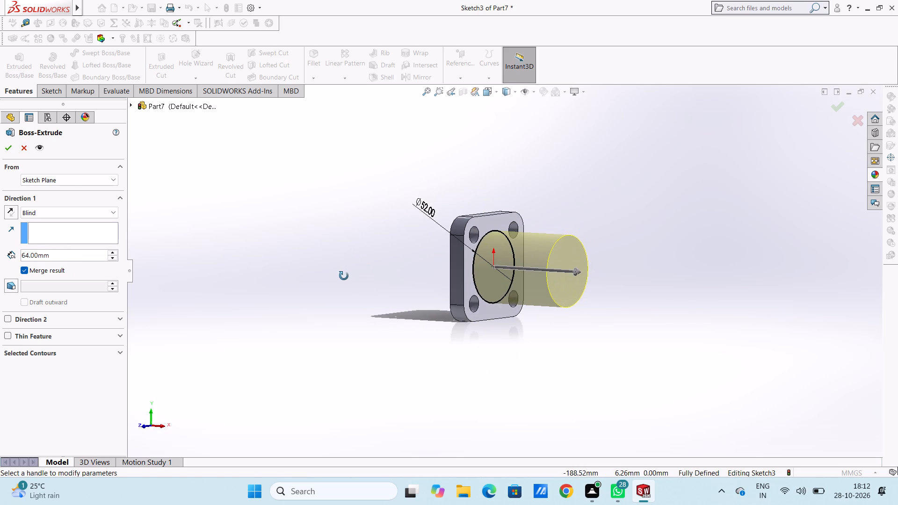
pyautogui.click(10, 147)
pyautogui.click(220, 229)
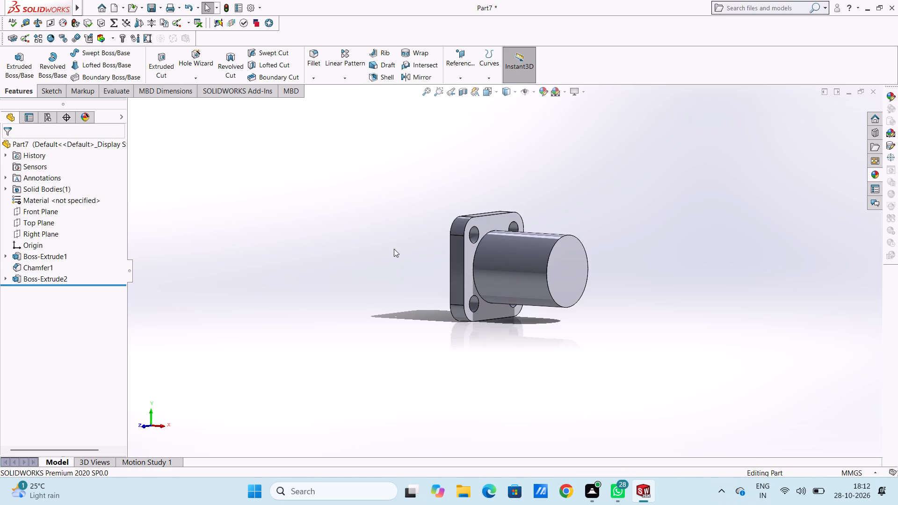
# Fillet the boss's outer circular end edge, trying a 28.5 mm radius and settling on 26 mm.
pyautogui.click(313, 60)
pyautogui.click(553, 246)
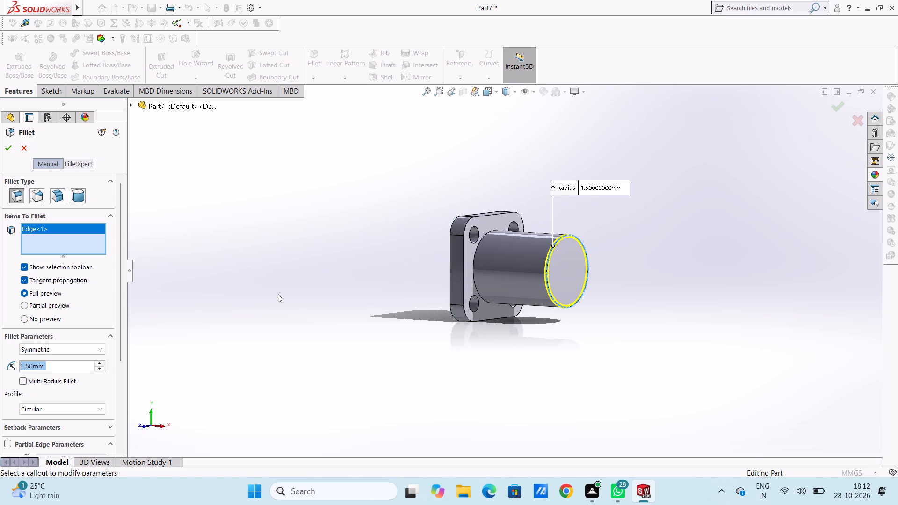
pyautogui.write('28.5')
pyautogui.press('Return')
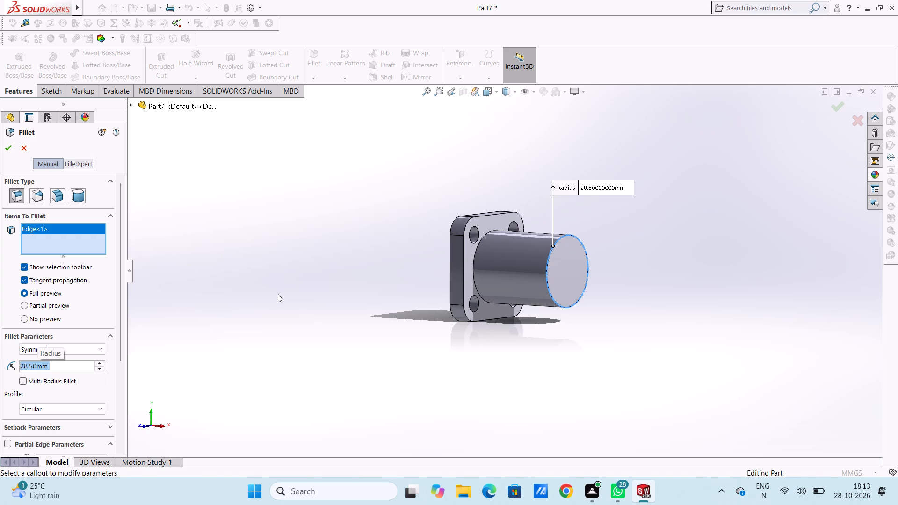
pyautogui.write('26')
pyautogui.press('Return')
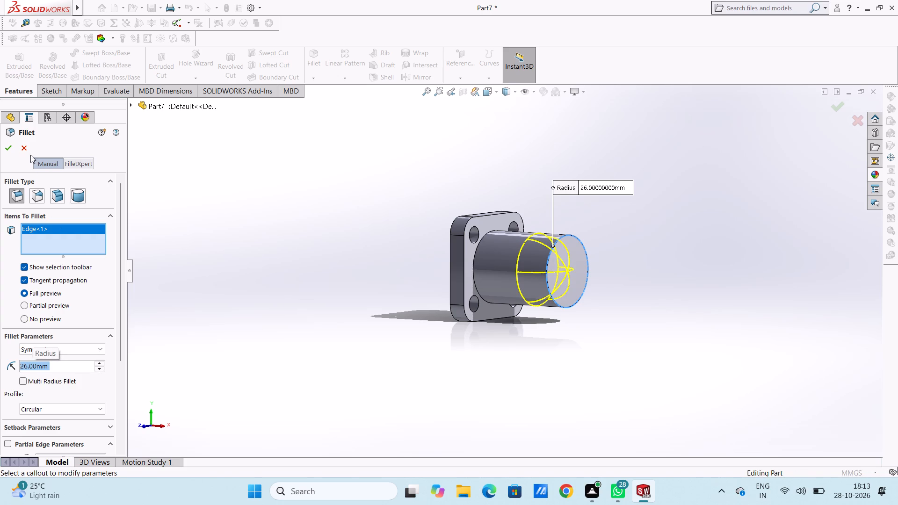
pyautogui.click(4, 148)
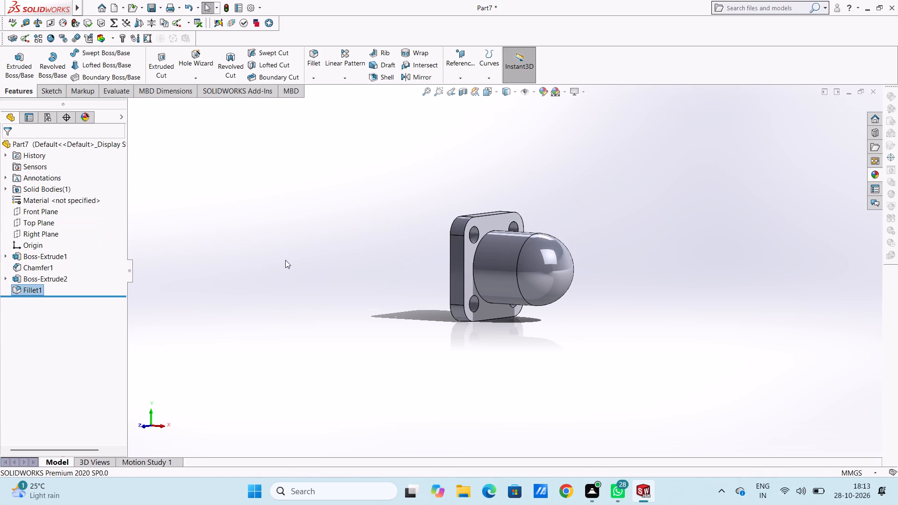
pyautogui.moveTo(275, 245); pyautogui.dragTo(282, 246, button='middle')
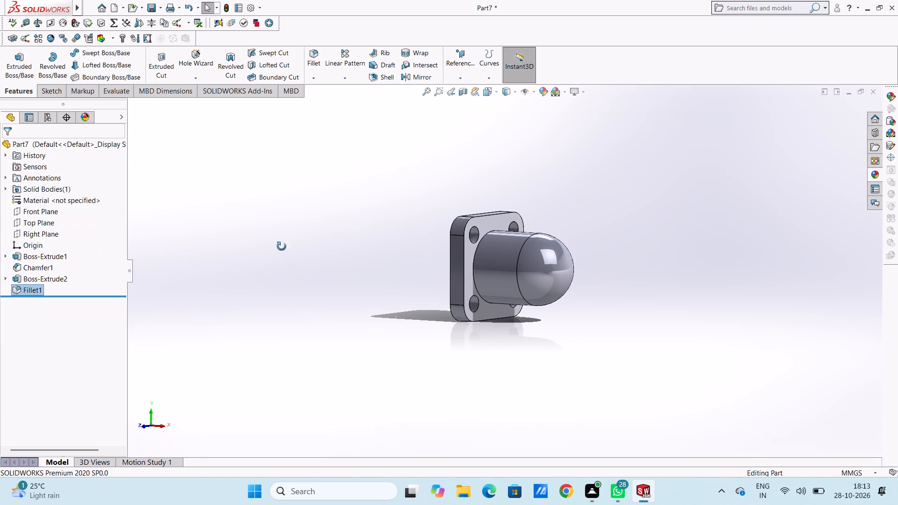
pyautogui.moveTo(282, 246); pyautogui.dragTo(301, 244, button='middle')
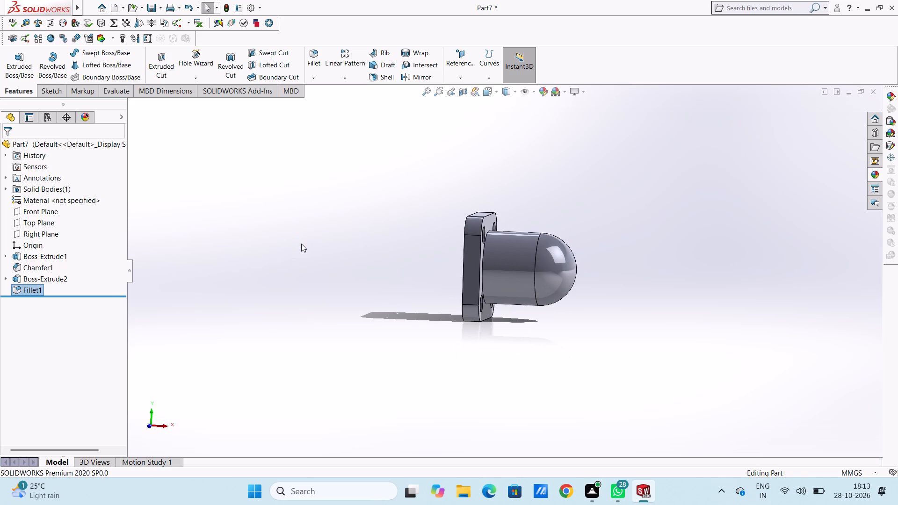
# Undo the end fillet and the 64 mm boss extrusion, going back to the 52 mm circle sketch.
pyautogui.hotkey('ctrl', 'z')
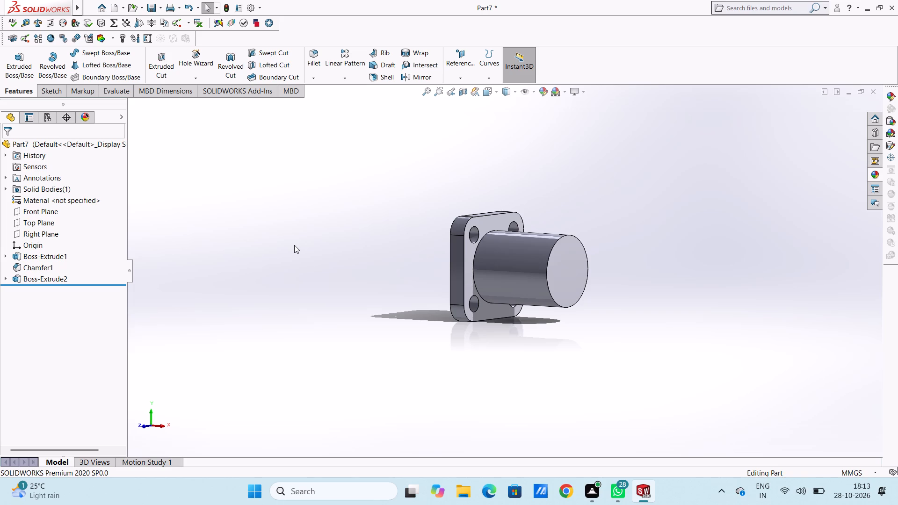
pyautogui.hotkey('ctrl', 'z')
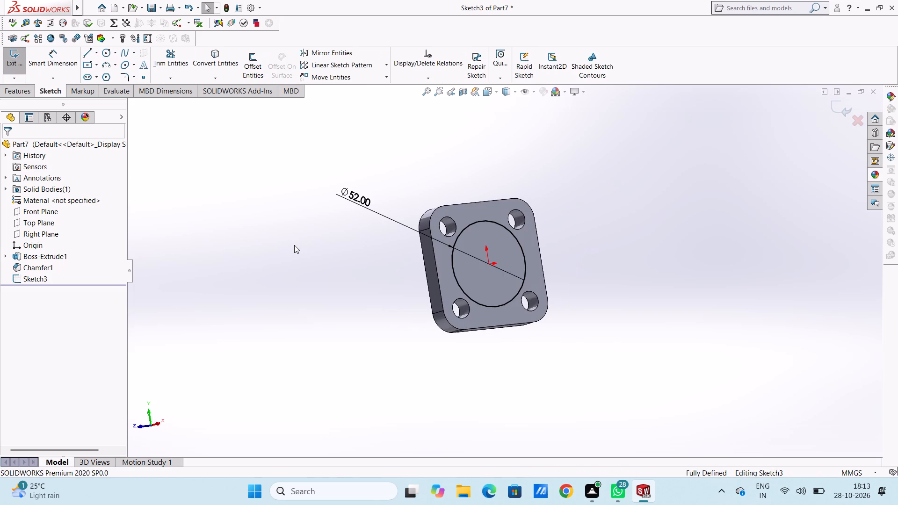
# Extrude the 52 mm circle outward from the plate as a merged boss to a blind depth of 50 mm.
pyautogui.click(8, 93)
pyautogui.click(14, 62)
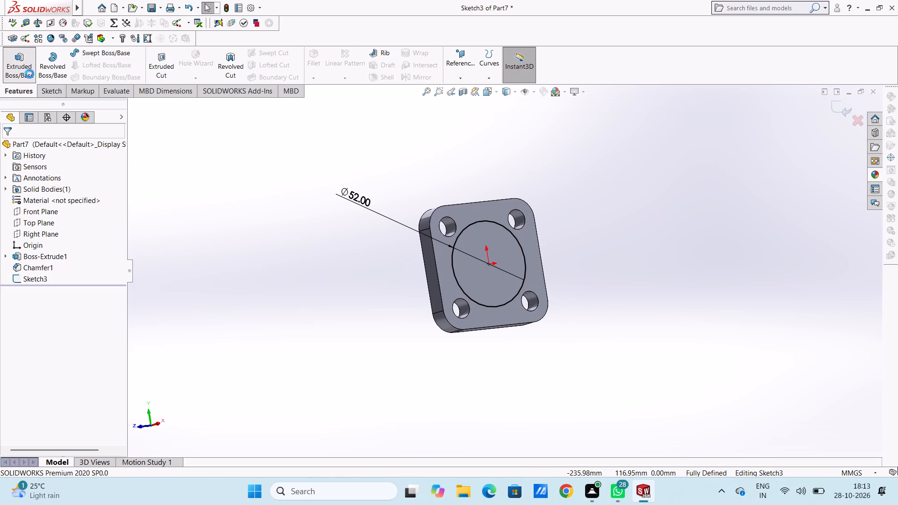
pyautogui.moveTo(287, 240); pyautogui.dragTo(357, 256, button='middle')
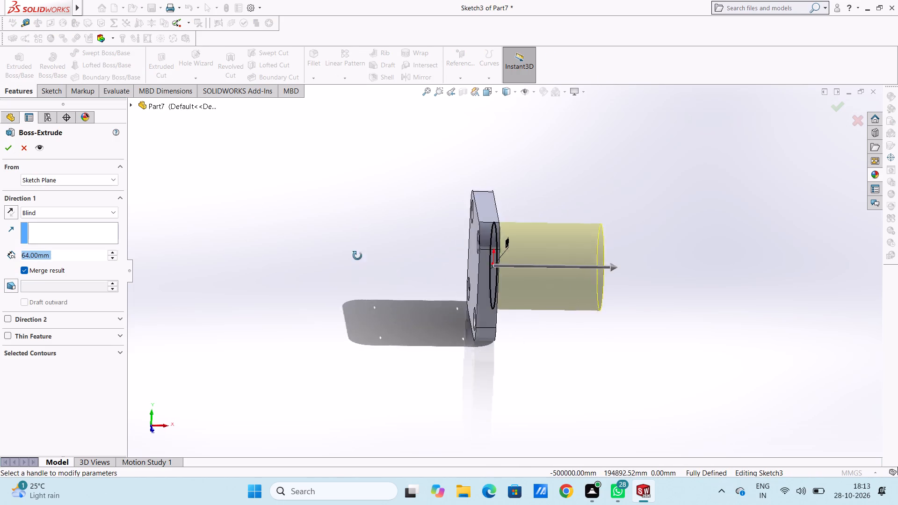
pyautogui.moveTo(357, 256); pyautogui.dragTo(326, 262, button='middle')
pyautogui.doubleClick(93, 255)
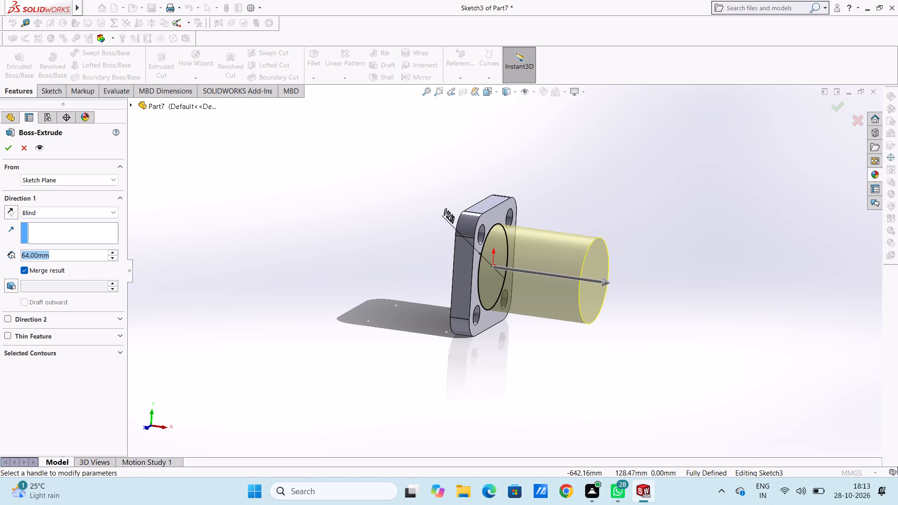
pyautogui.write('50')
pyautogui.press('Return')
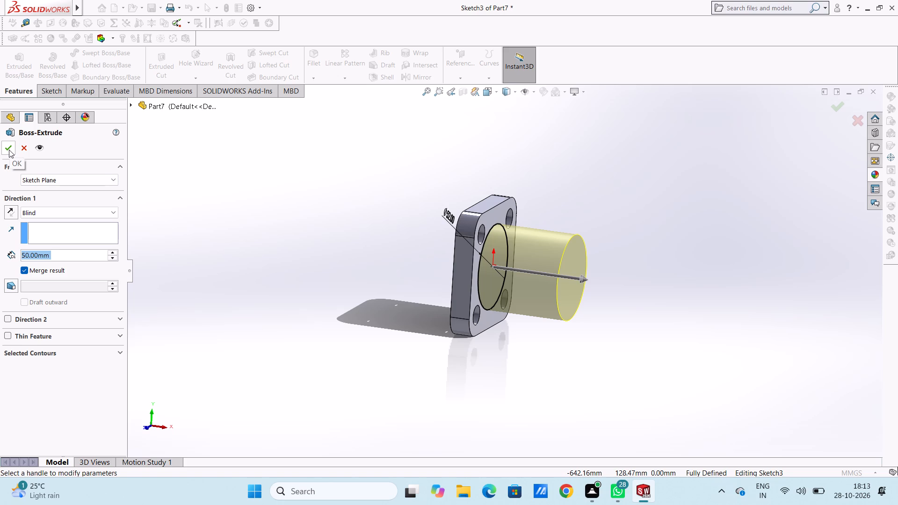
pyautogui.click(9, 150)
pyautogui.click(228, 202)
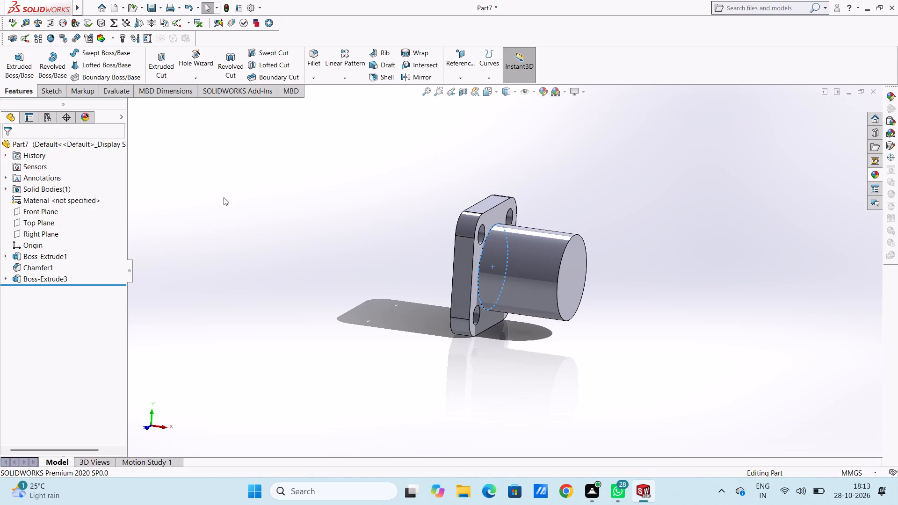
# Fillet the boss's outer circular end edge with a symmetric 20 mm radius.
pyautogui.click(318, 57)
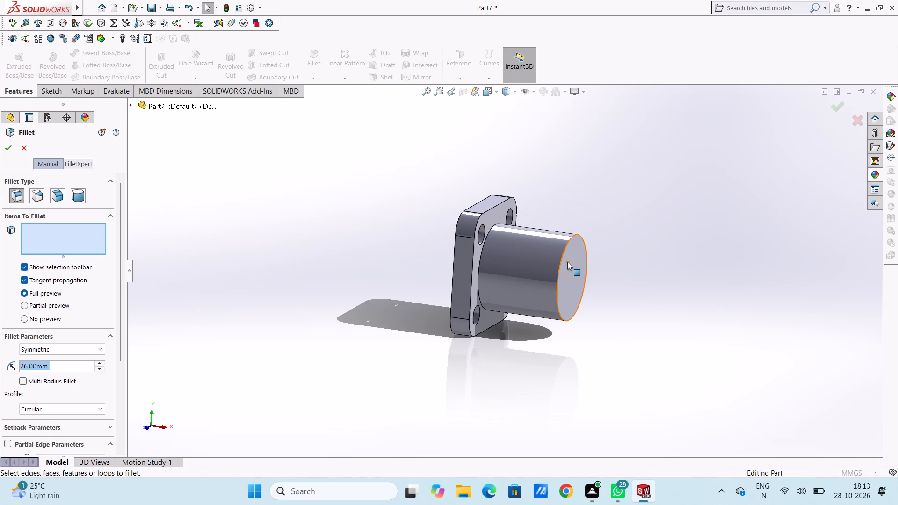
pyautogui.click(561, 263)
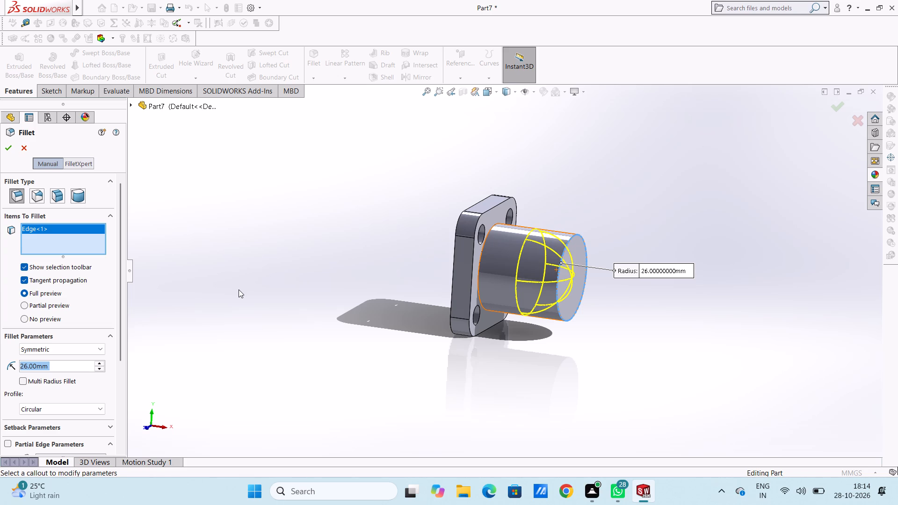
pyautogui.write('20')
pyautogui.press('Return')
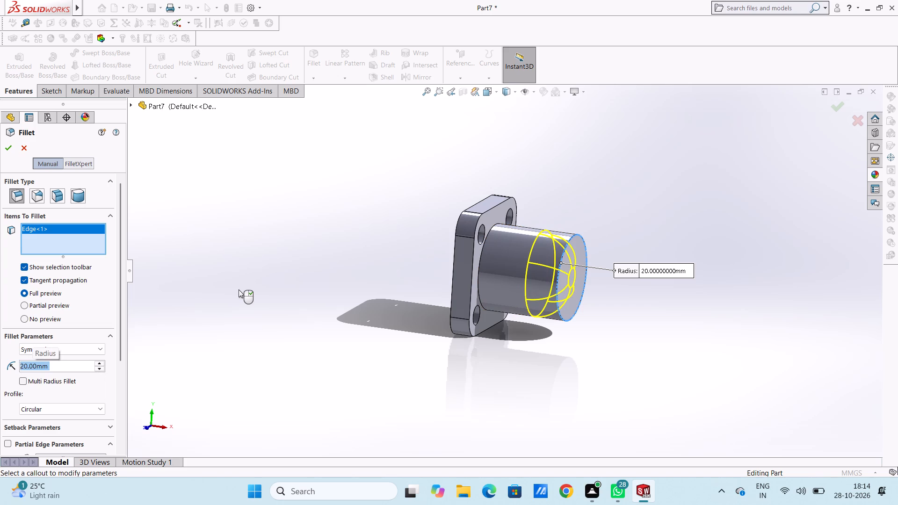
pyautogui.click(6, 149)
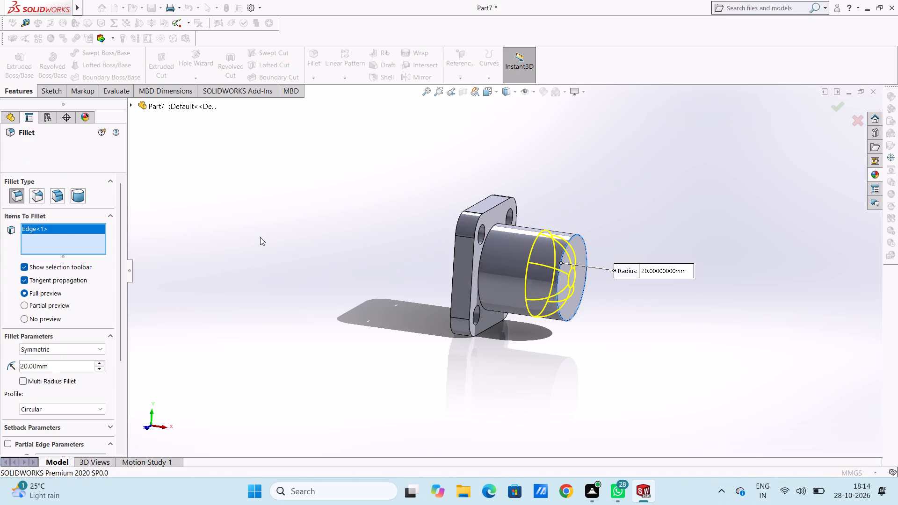
# Examine the filleted boss end and its proportions against the plate from several angles.
pyautogui.scroll(3, 279, 250)
pyautogui.moveTo(323, 281); pyautogui.dragTo(295, 241, button='middle')
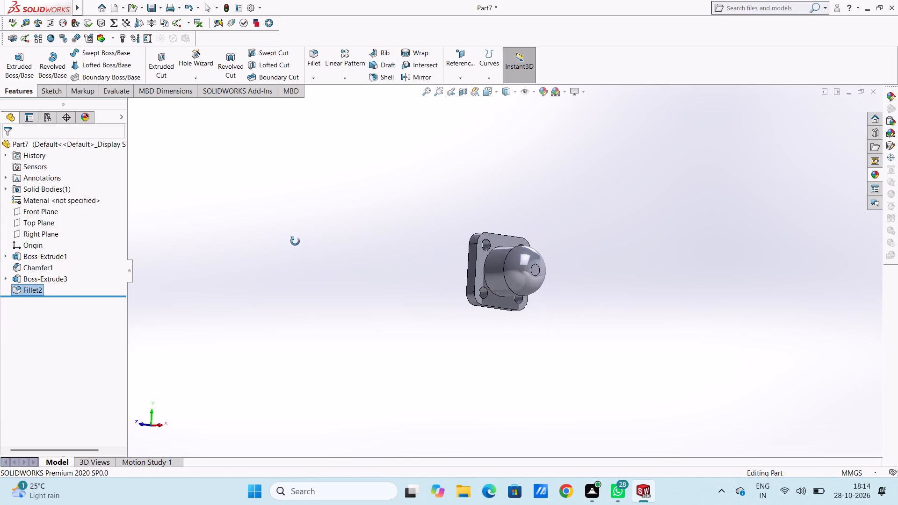
pyautogui.moveTo(295, 241); pyautogui.dragTo(305, 271, button='middle')
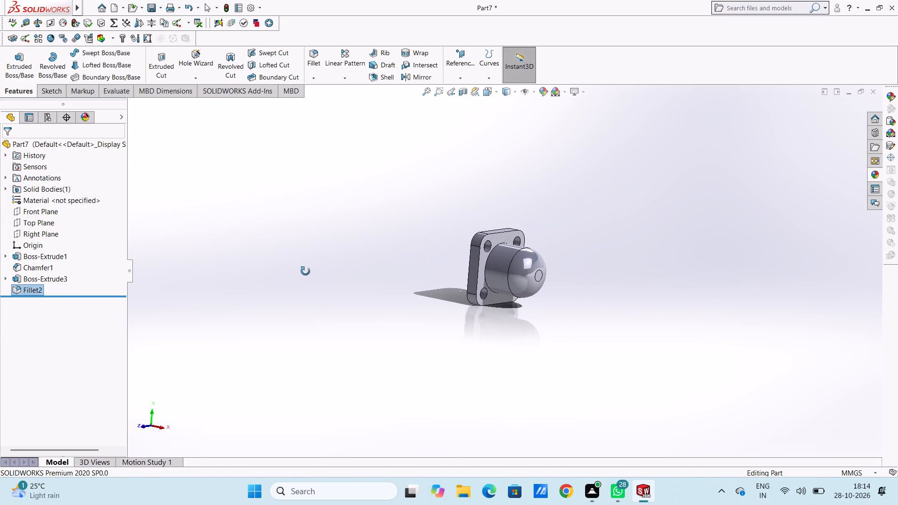
pyautogui.moveTo(305, 271); pyautogui.dragTo(312, 273, button='middle')
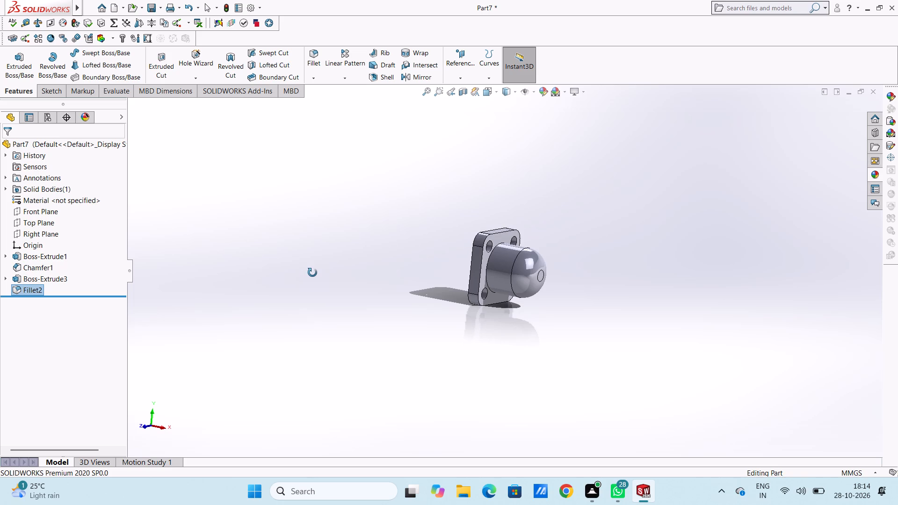
pyautogui.moveTo(312, 273); pyautogui.dragTo(311, 273, button='middle')
pyautogui.moveTo(327, 281); pyautogui.dragTo(340, 277, button='middle')
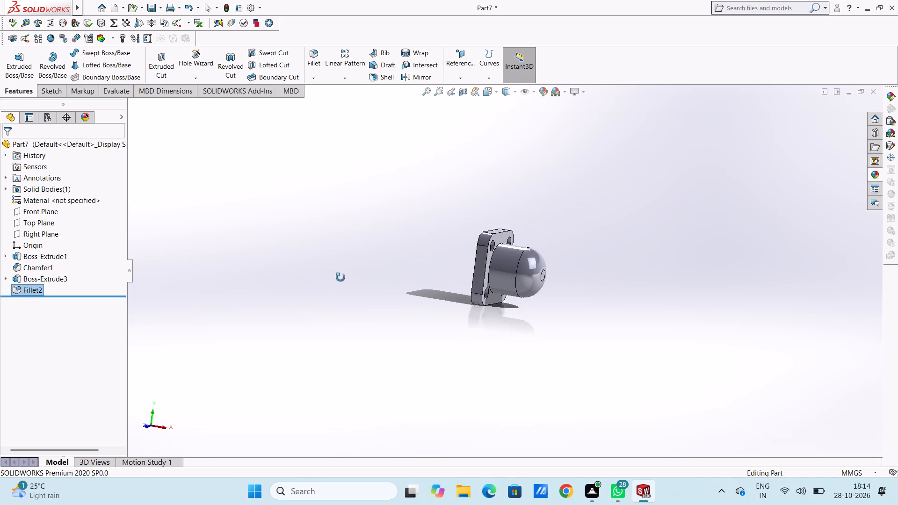
pyautogui.moveTo(340, 277); pyautogui.dragTo(355, 290, button='middle')
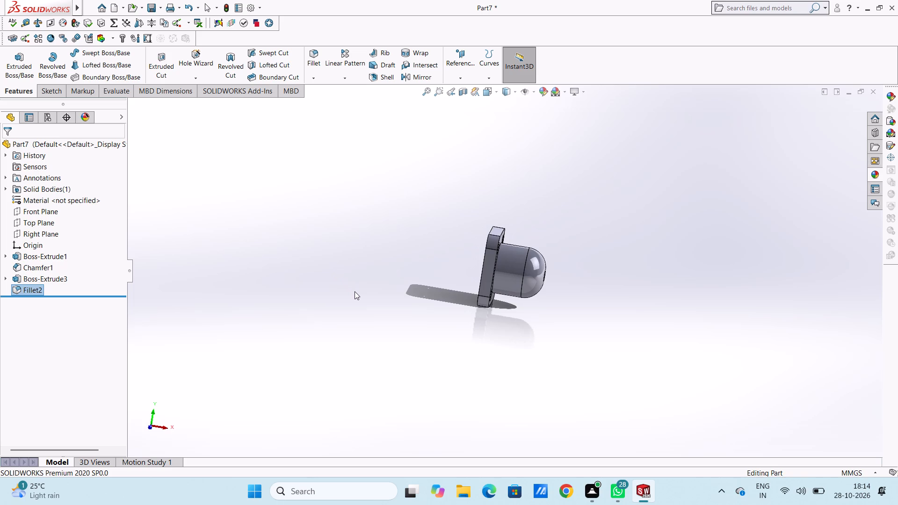
pyautogui.moveTo(351, 288); pyautogui.dragTo(331, 277, button='middle')
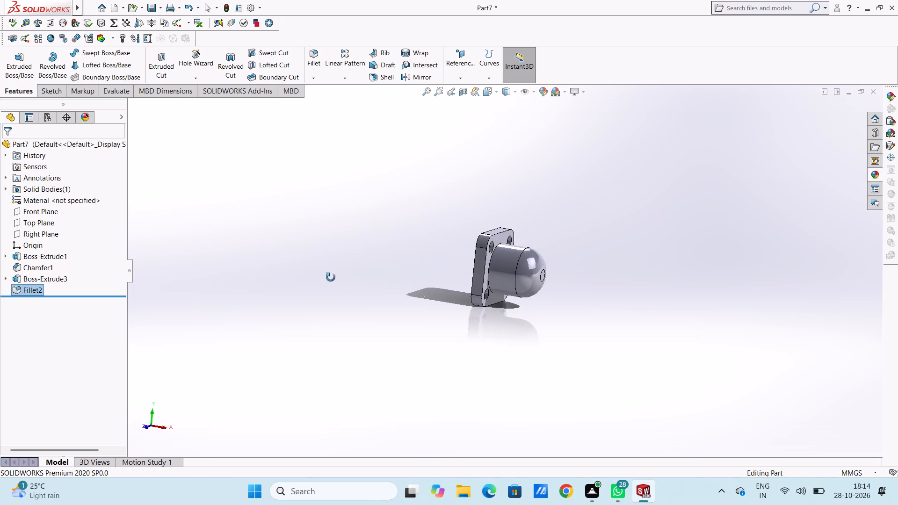
pyautogui.moveTo(331, 277); pyautogui.dragTo(311, 309, button='middle')
pyautogui.middleClick(308, 306)
pyautogui.moveTo(308, 304); pyautogui.dragTo(314, 290, button='middle')
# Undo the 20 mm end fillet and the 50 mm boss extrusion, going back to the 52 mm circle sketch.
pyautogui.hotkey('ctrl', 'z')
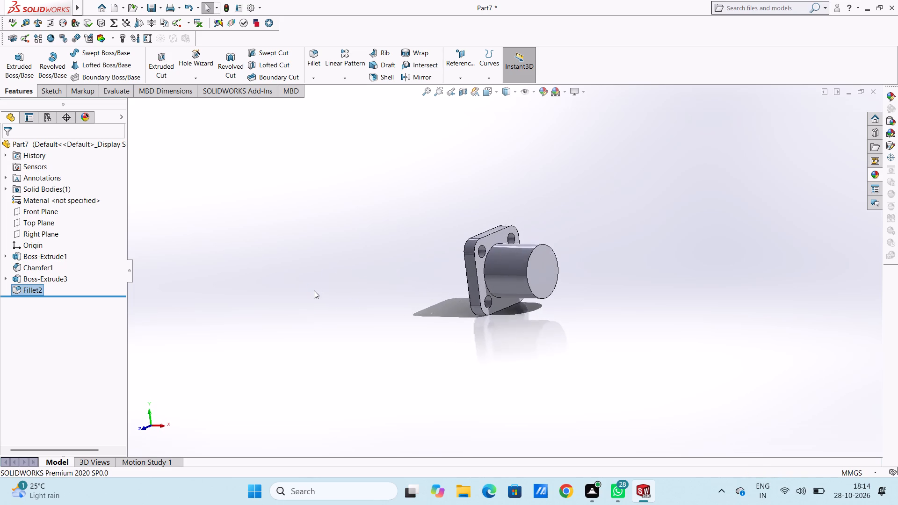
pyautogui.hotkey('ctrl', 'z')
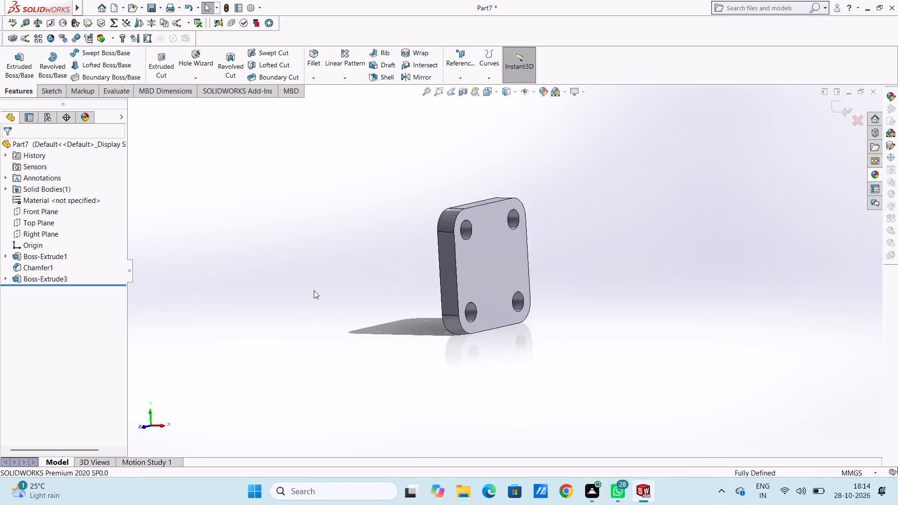
# Extrude the 52 mm circle outward from the plate as a merged boss to a blind depth of 45 mm.
pyautogui.click(14, 91)
pyautogui.click(26, 65)
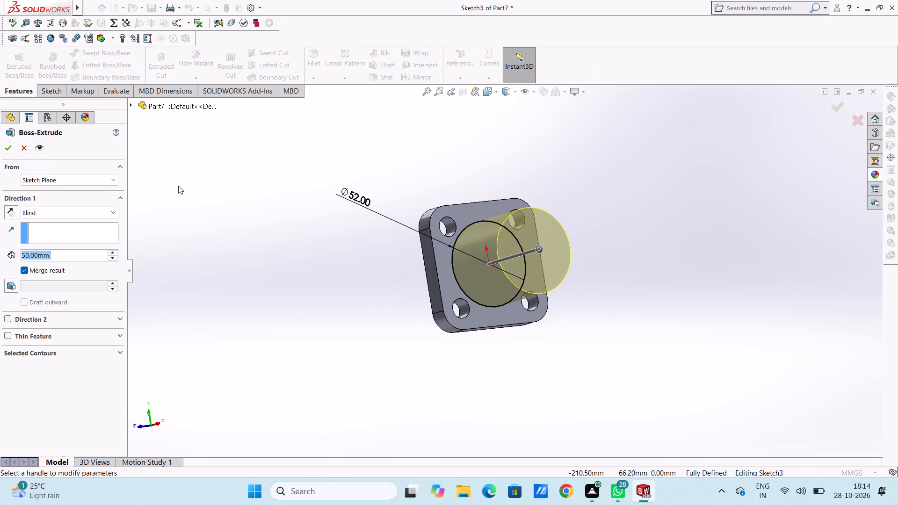
pyautogui.write('45')
pyautogui.press('Return')
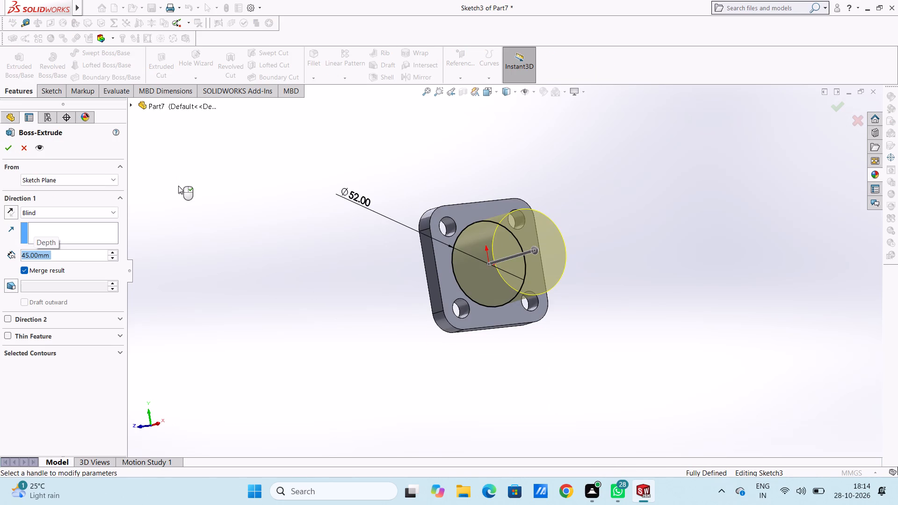
pyautogui.click(7, 152)
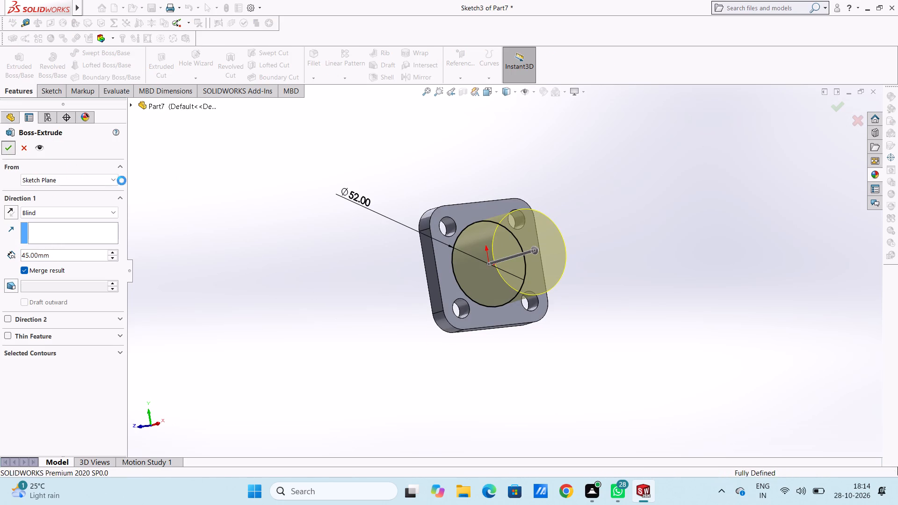
pyautogui.moveTo(251, 246); pyautogui.dragTo(282, 279, button='middle')
pyautogui.scroll(-1, 259, 265)
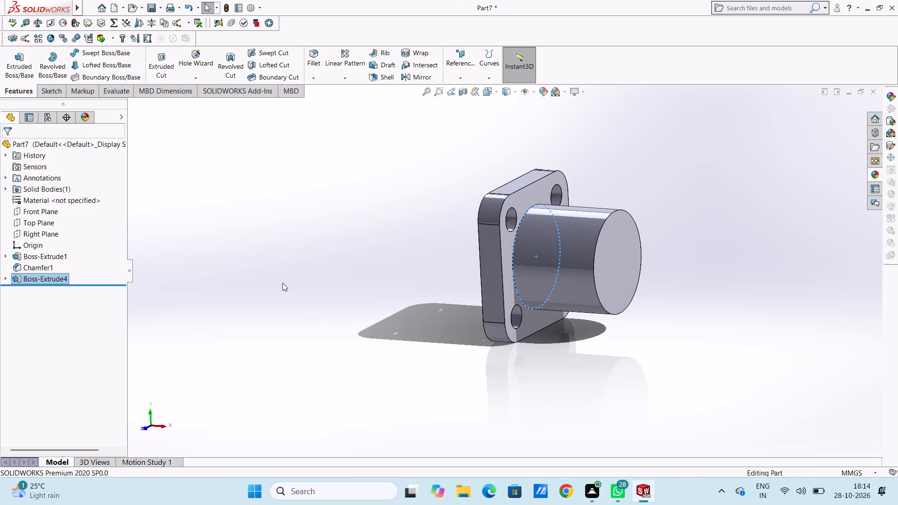
pyautogui.click(283, 284)
pyautogui.scroll(3, 665, 227)
pyautogui.scroll(-3, 610, 252)
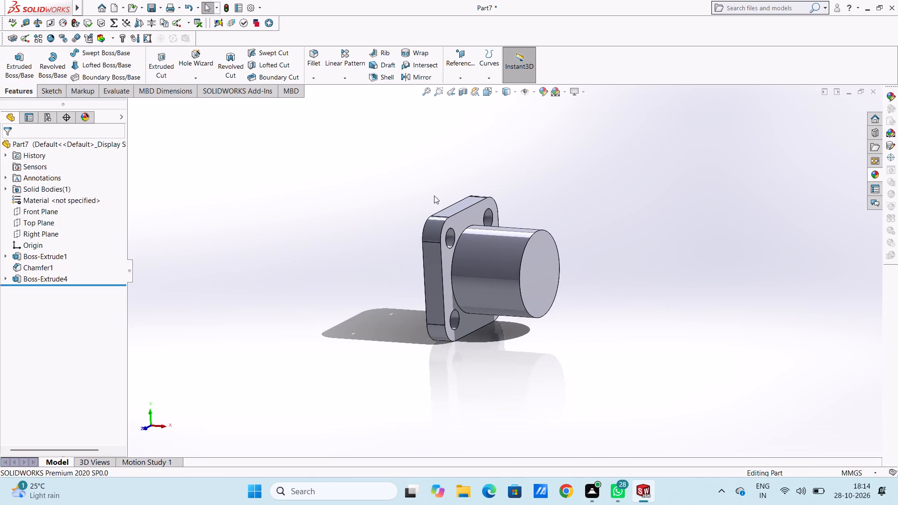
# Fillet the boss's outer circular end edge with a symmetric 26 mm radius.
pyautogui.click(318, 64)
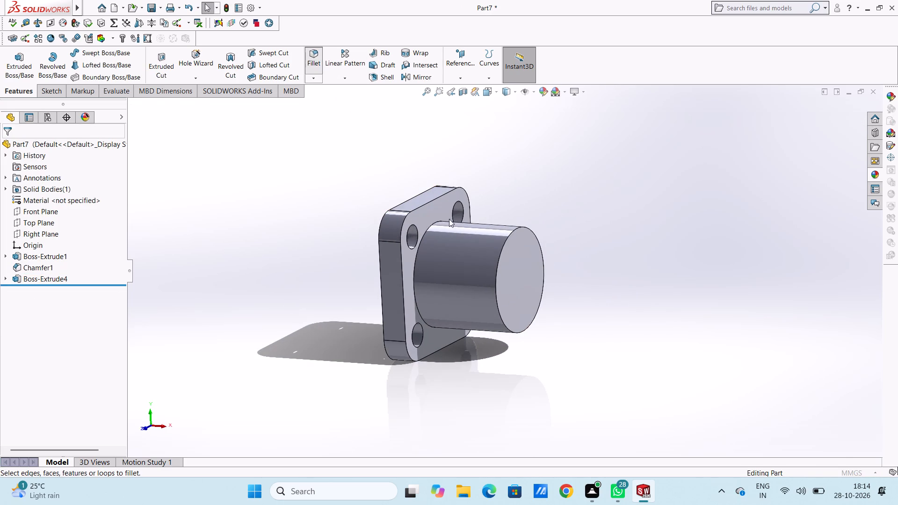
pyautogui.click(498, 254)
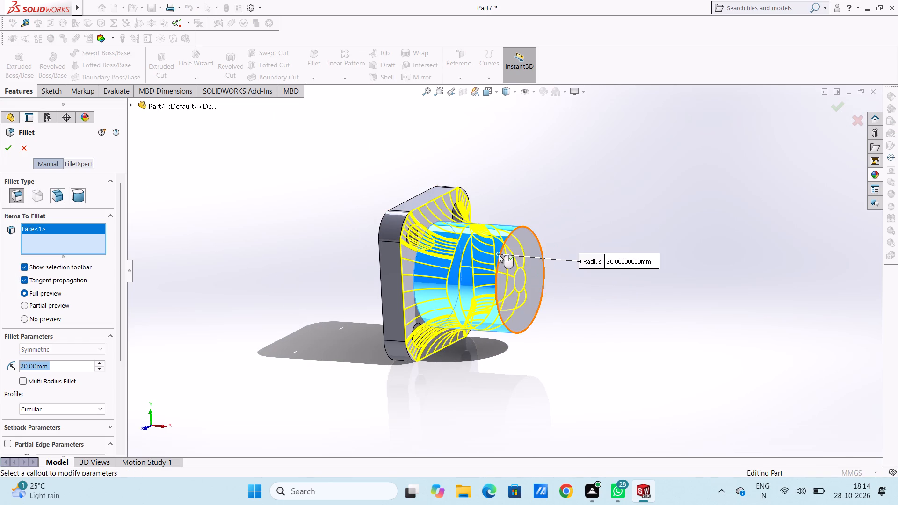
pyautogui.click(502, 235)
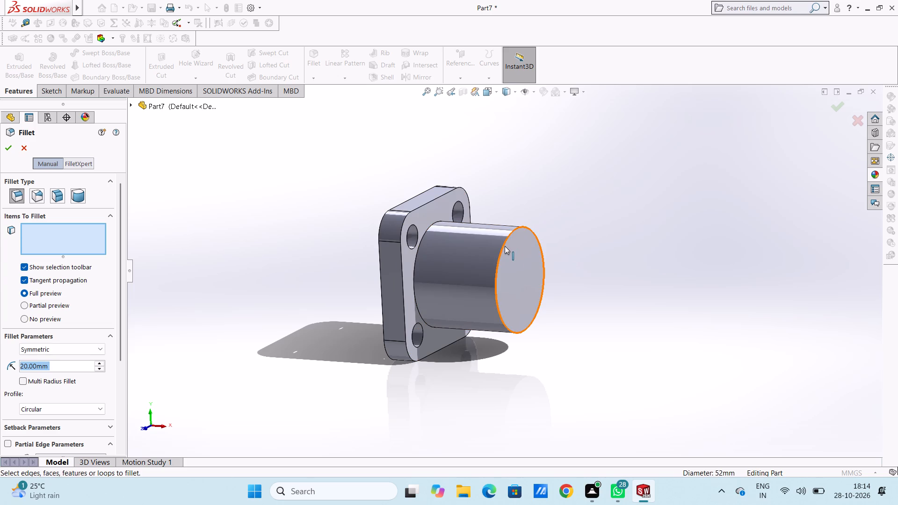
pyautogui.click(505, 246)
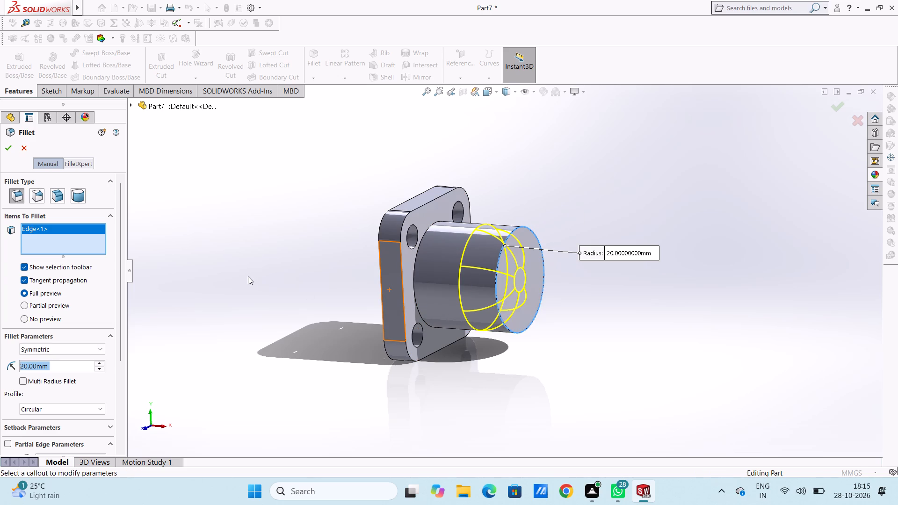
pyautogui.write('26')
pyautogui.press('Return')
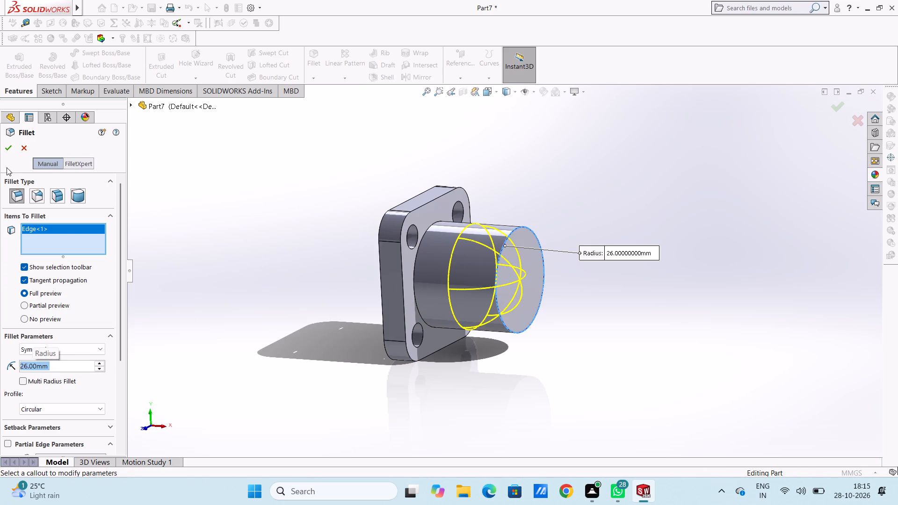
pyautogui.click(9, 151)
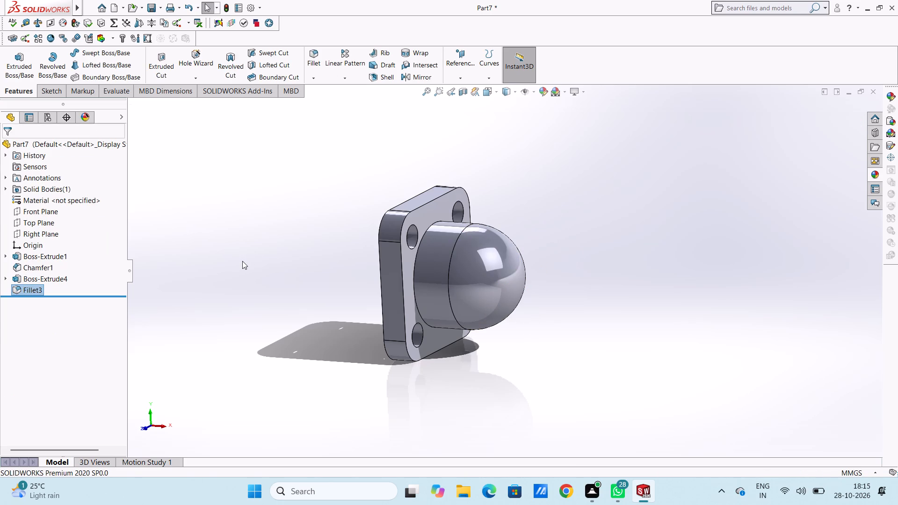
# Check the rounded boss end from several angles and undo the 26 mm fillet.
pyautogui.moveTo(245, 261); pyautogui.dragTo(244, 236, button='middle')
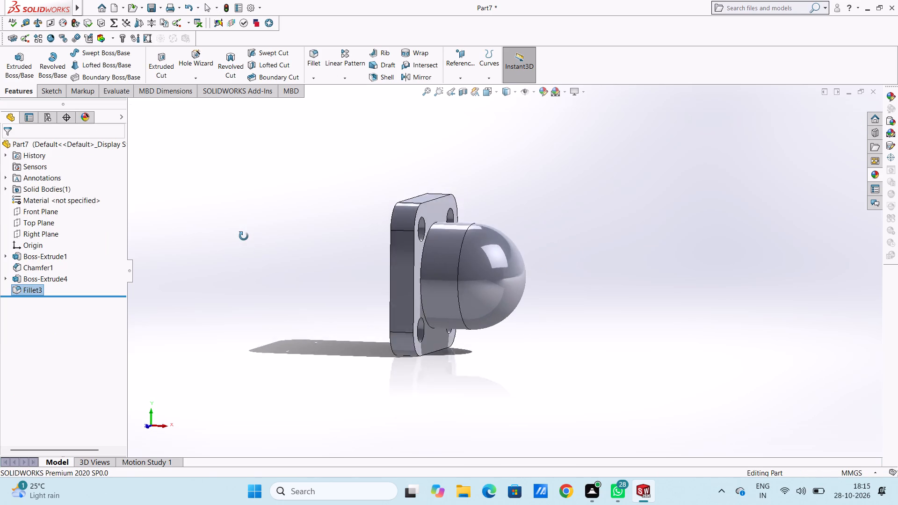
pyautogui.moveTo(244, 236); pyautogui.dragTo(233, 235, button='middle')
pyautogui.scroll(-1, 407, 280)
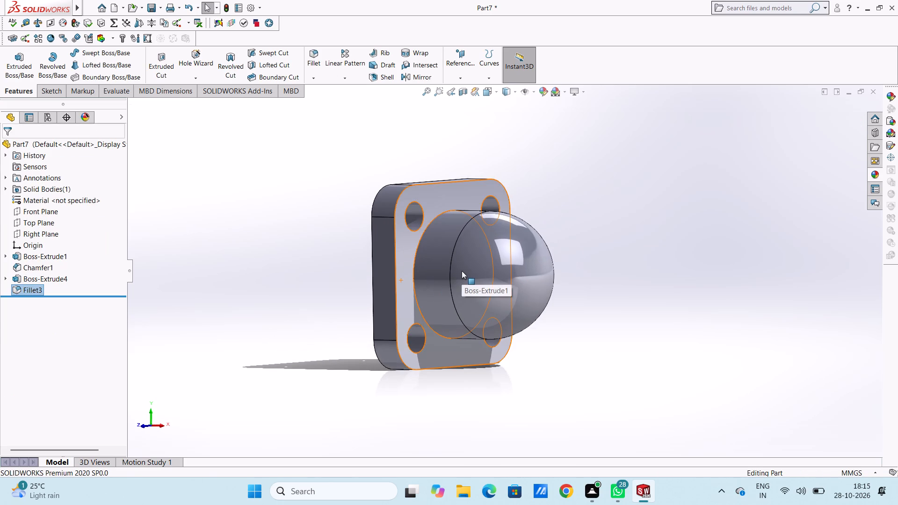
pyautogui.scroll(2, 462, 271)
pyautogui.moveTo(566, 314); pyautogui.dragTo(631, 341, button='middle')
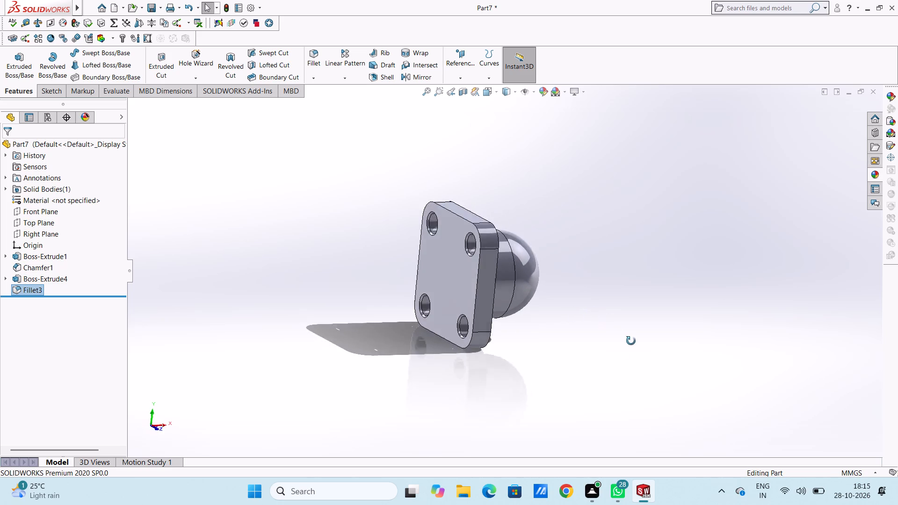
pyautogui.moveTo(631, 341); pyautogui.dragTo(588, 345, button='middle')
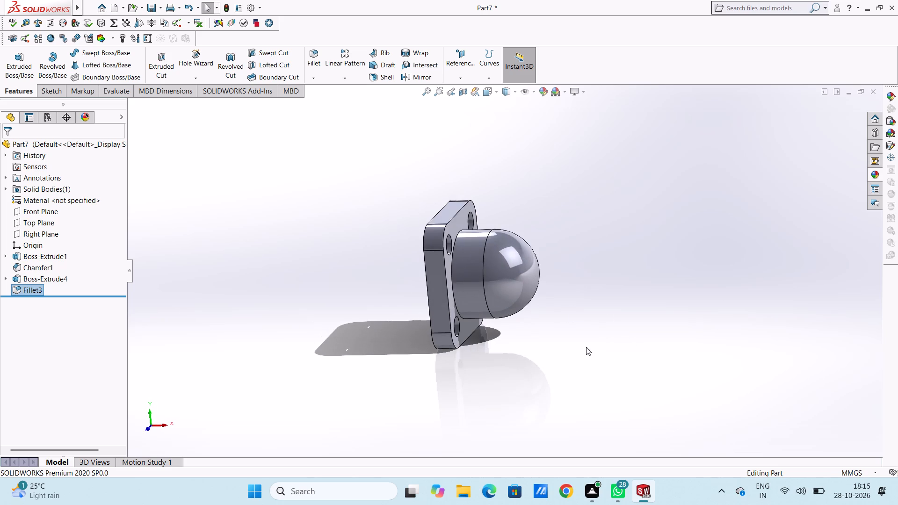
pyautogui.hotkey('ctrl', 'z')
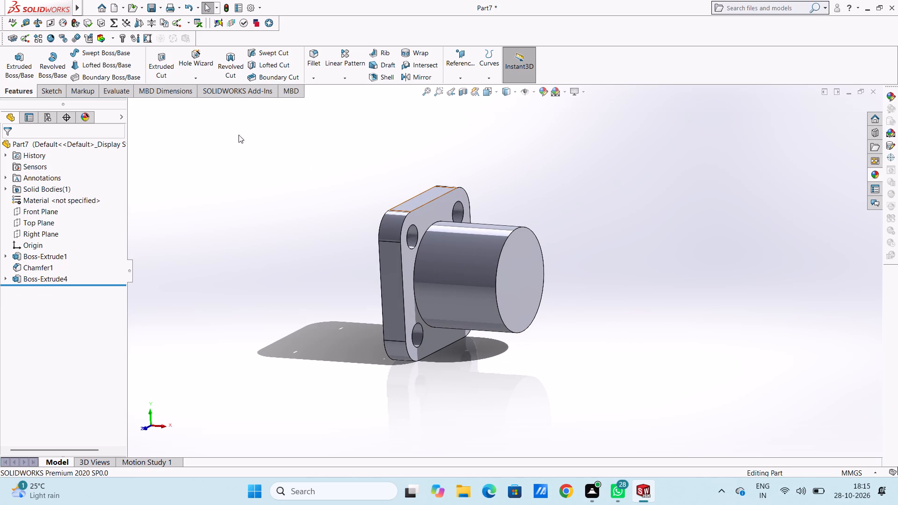
# Fillet the boss's outer circular end edge with a symmetric 20 mm radius.
pyautogui.click(306, 54)
pyautogui.click(507, 238)
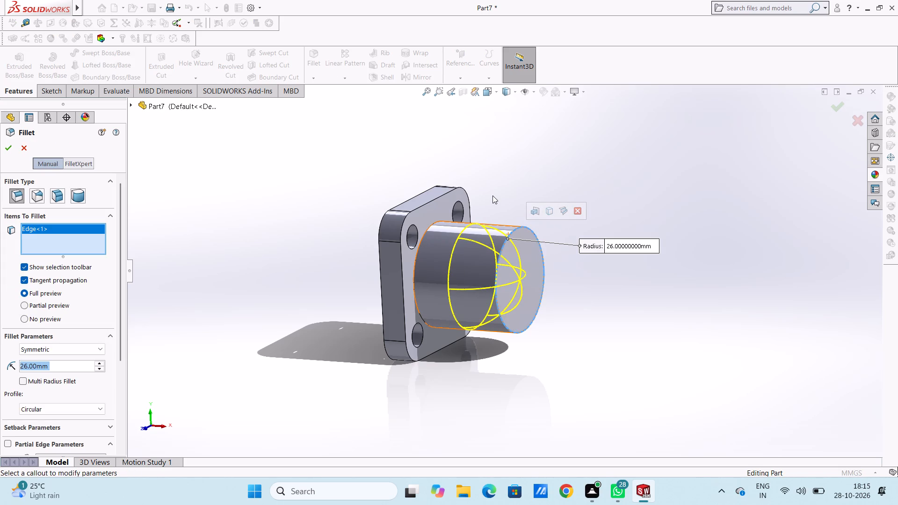
pyautogui.write('20')
pyautogui.press('Return')
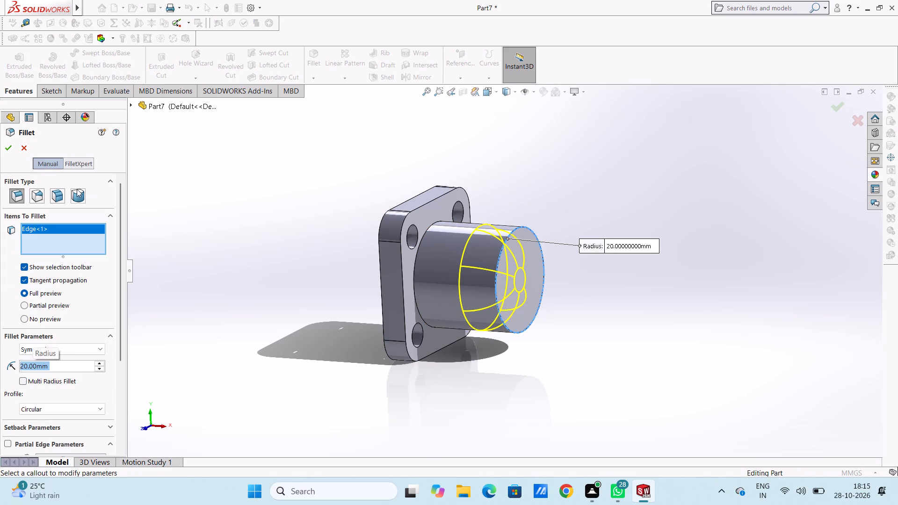
pyautogui.click(7, 148)
pyautogui.click(248, 244)
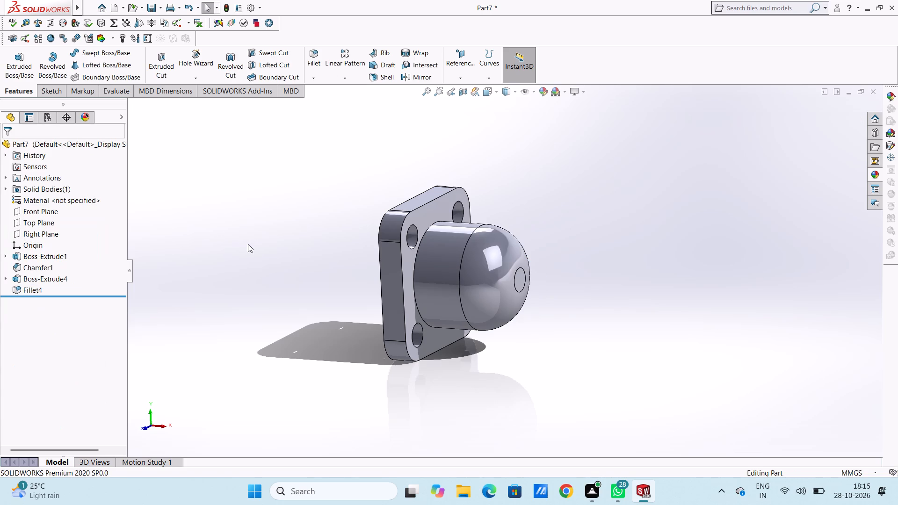
# Examine the filleted boss and plate from several angles and in the top, front, left and right views.
pyautogui.moveTo(264, 266); pyautogui.dragTo(280, 256, button='middle')
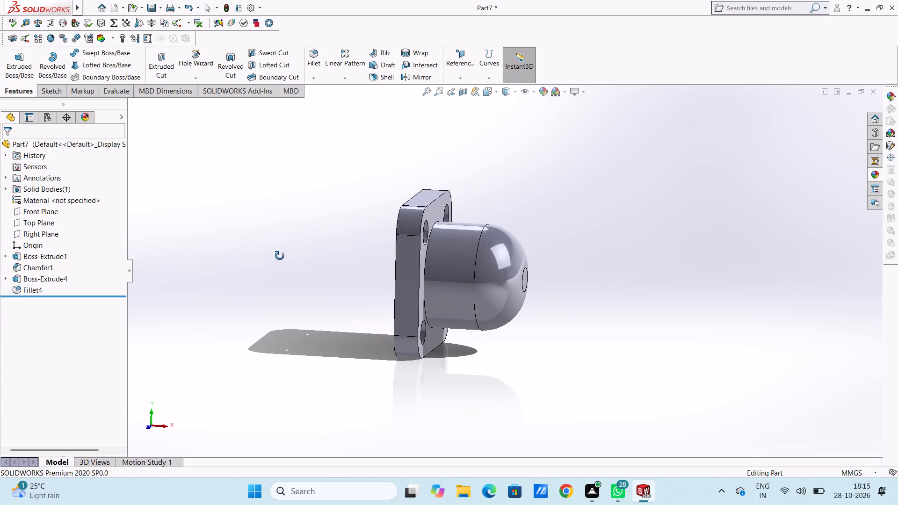
pyautogui.moveTo(280, 256); pyautogui.dragTo(289, 257, button='middle')
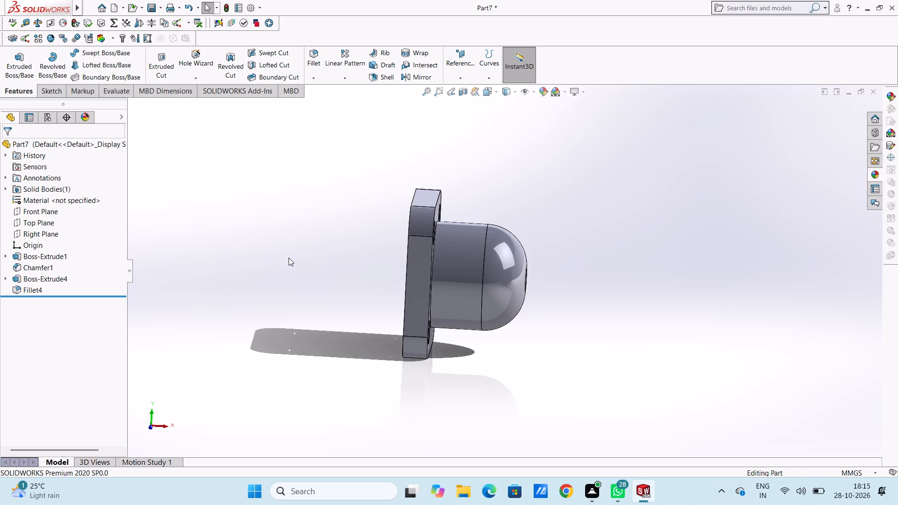
pyautogui.moveTo(285, 264); pyautogui.dragTo(283, 258, button='middle')
pyautogui.moveTo(283, 258); pyautogui.dragTo(259, 268, button='middle')
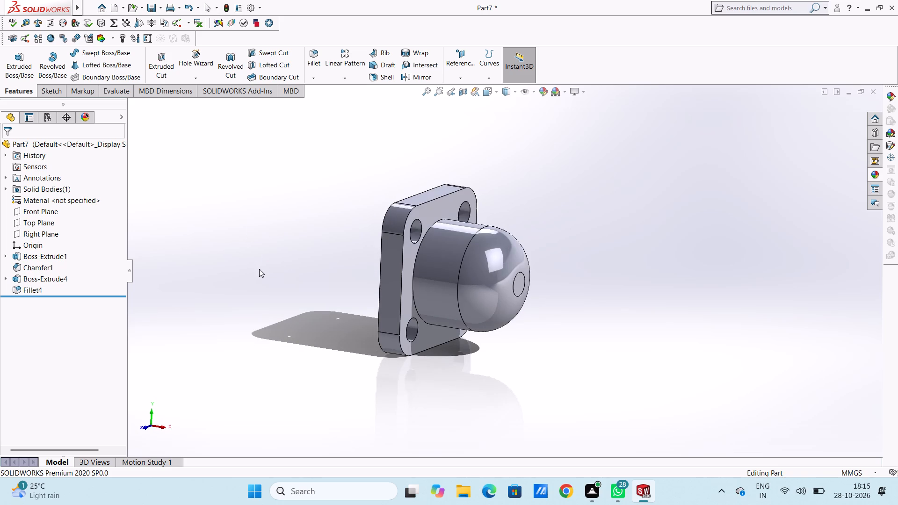
pyautogui.hotkey('ctrl', '5')
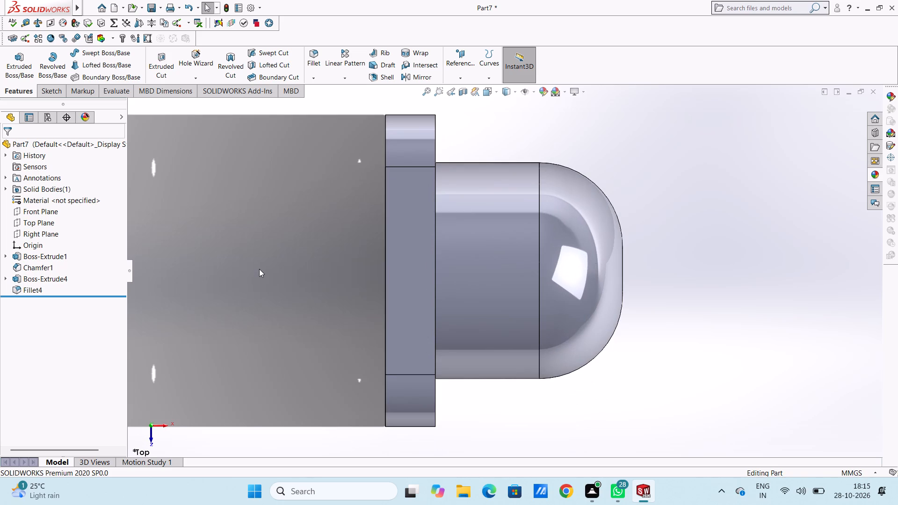
pyautogui.hotkey('ctrl', '1')
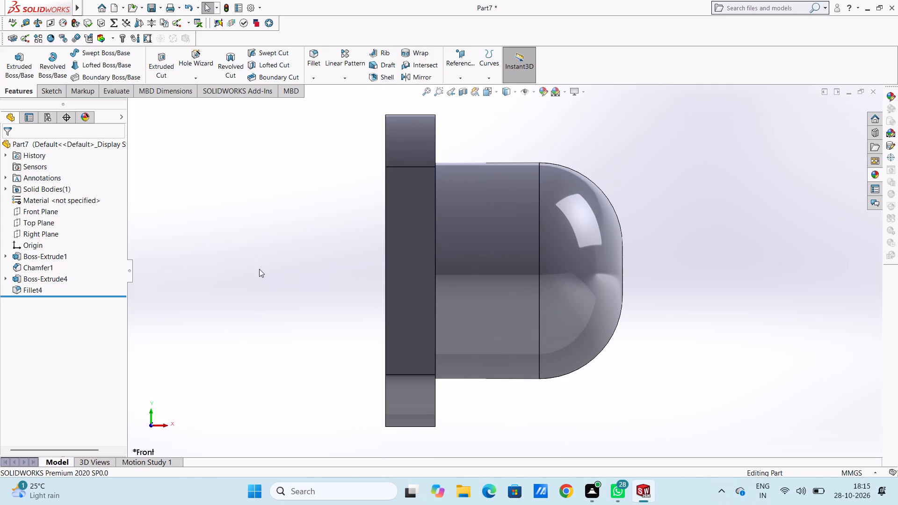
pyautogui.hotkey('ctrl', '3')
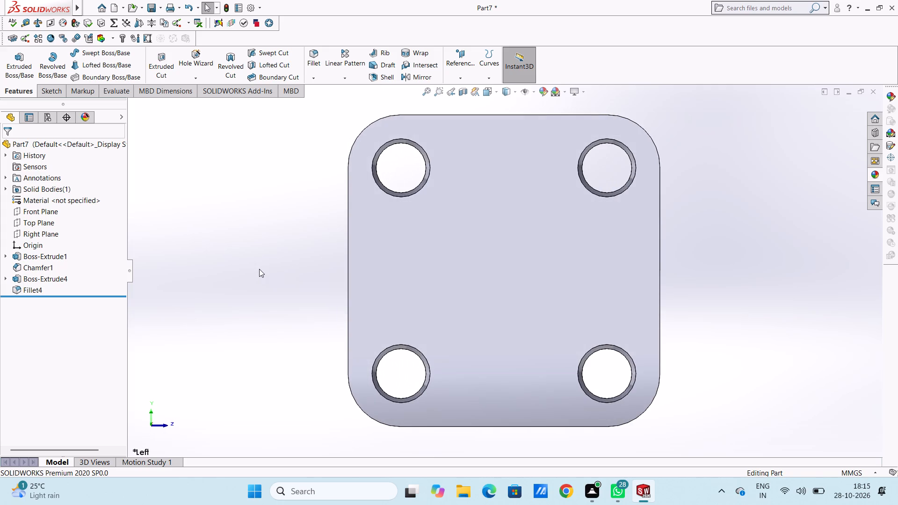
pyautogui.hotkey('ctrl', '4')
# On the boss's small flat end face, sketch a circle about 41 mm in diameter centred on the origin.
pyautogui.scroll(3, 494, 204)
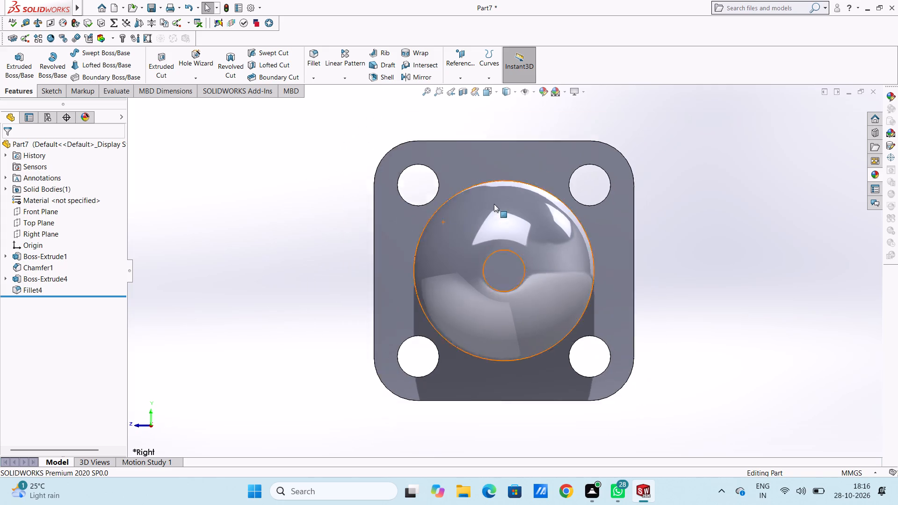
pyautogui.scroll(3, 494, 204)
pyautogui.scroll(-2, 507, 276)
pyautogui.click(502, 267)
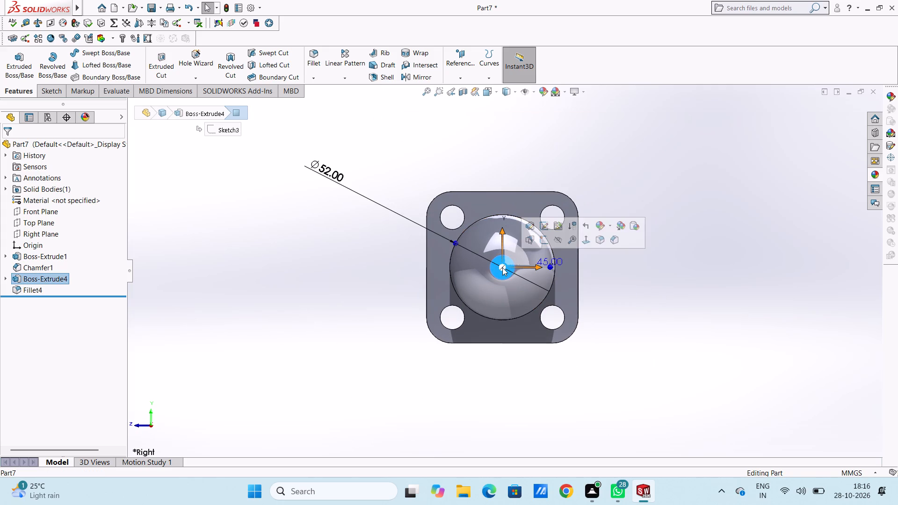
pyautogui.click(544, 242)
pyautogui.click(489, 187)
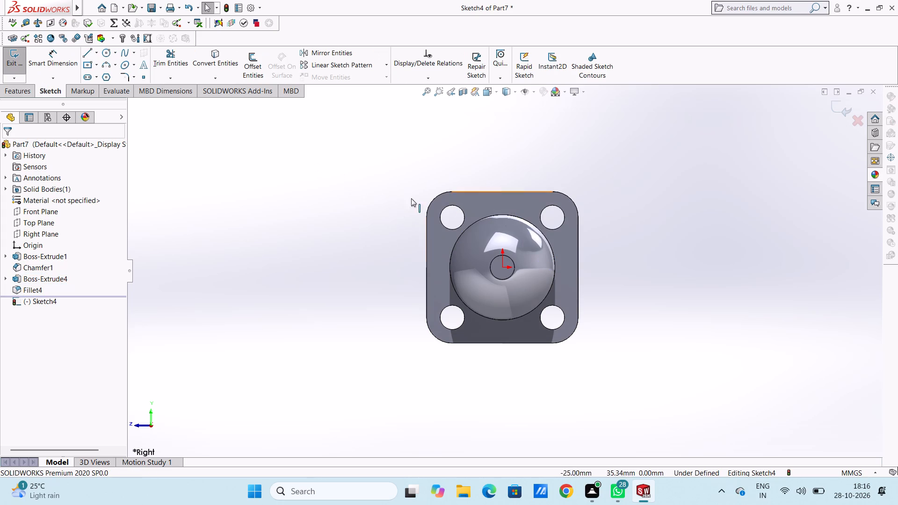
pyautogui.click(103, 52)
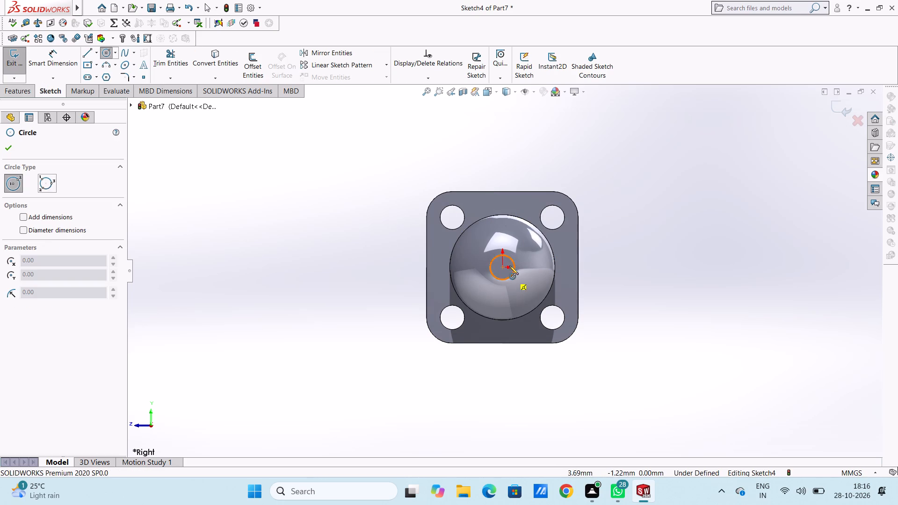
pyautogui.click(501, 267)
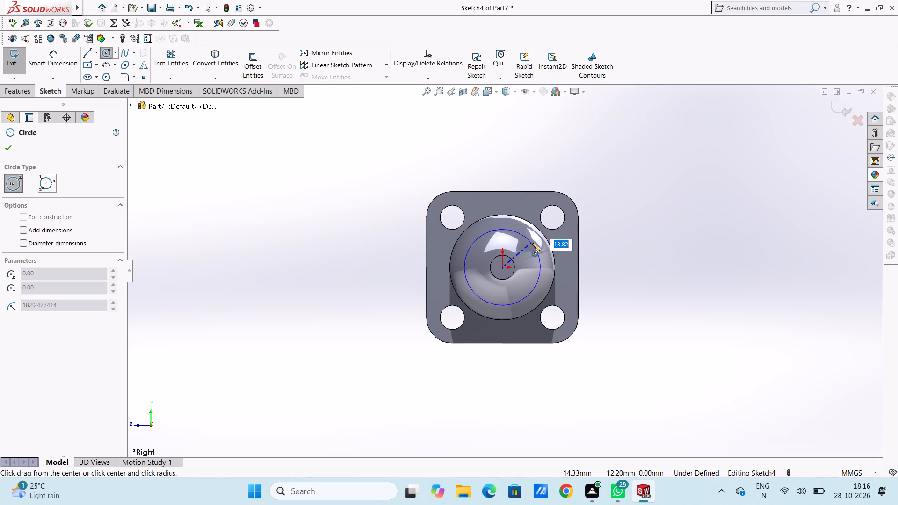
pyautogui.click(536, 243)
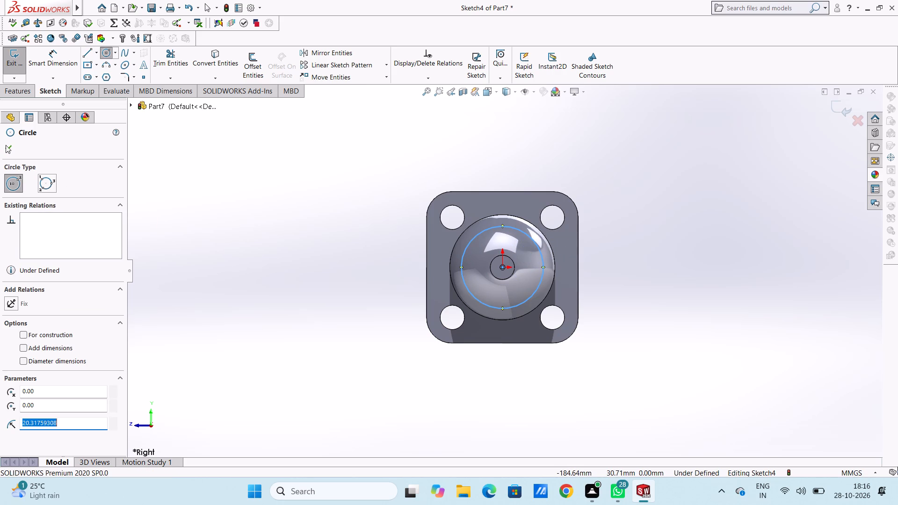
pyautogui.click(8, 146)
pyautogui.click(284, 223)
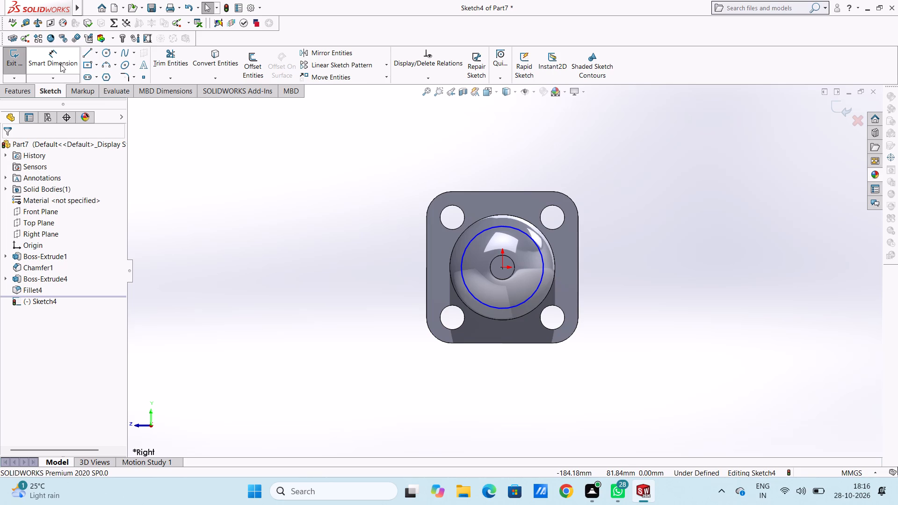
# Dimension the new circle on the boss end with a diameter of 35 mm.
pyautogui.click(60, 64)
pyautogui.click(464, 252)
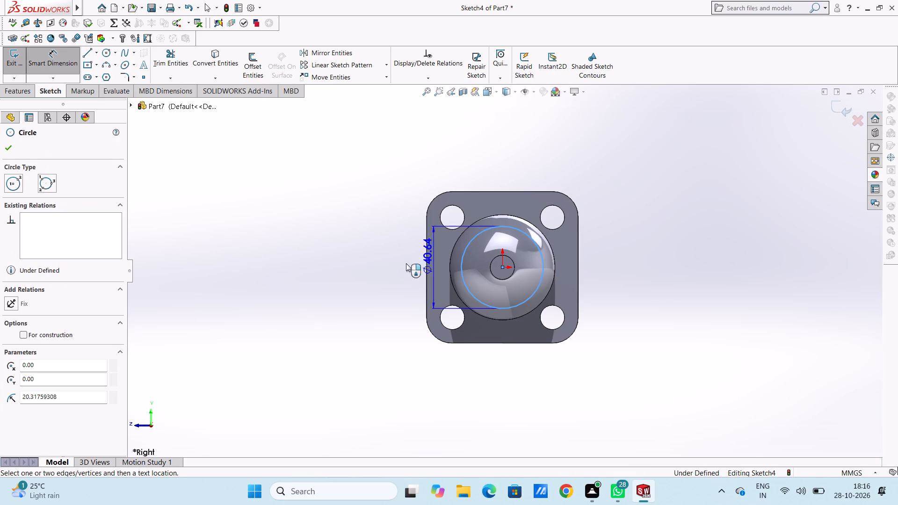
pyautogui.click(323, 333)
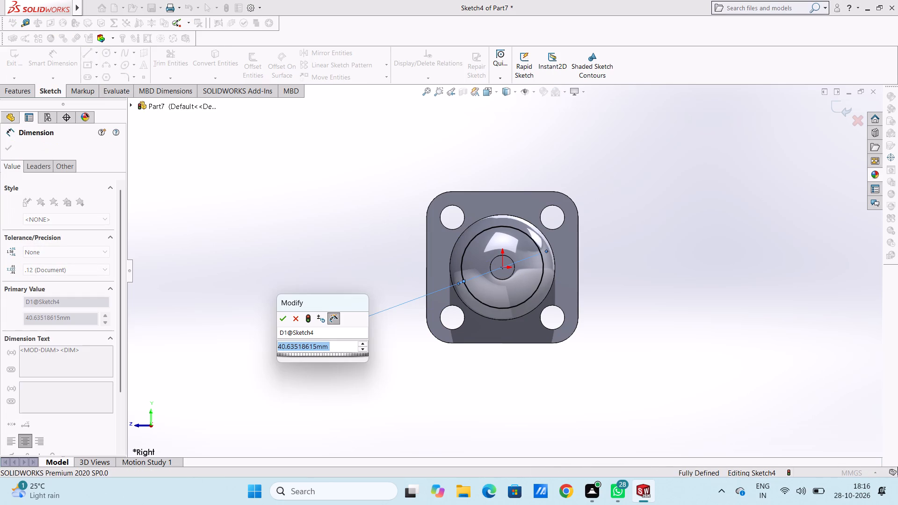
pyautogui.press('3')
pyautogui.press('5')
pyautogui.press('Return')
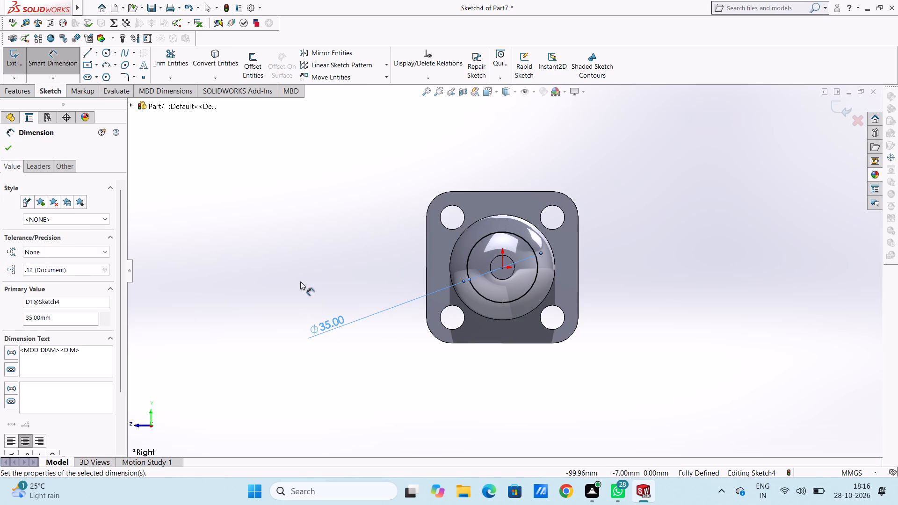
pyautogui.click(300, 281)
# Extrude the 35 mm circle as a 45 mm blind boss, reversed back into the filleted boss, with merged result.
pyautogui.scroll(-1, 352, 275)
pyautogui.moveTo(352, 275); pyautogui.dragTo(422, 353, button='middle')
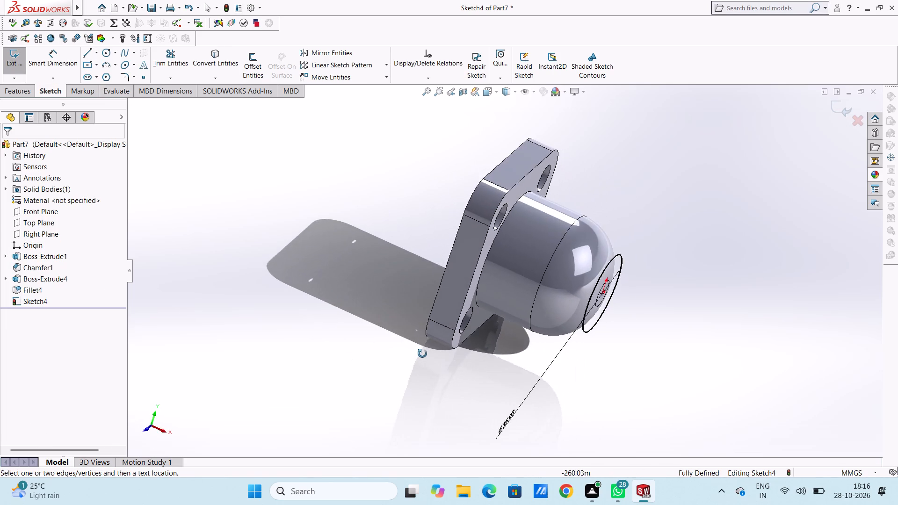
pyautogui.moveTo(422, 353); pyautogui.dragTo(399, 355, button='middle')
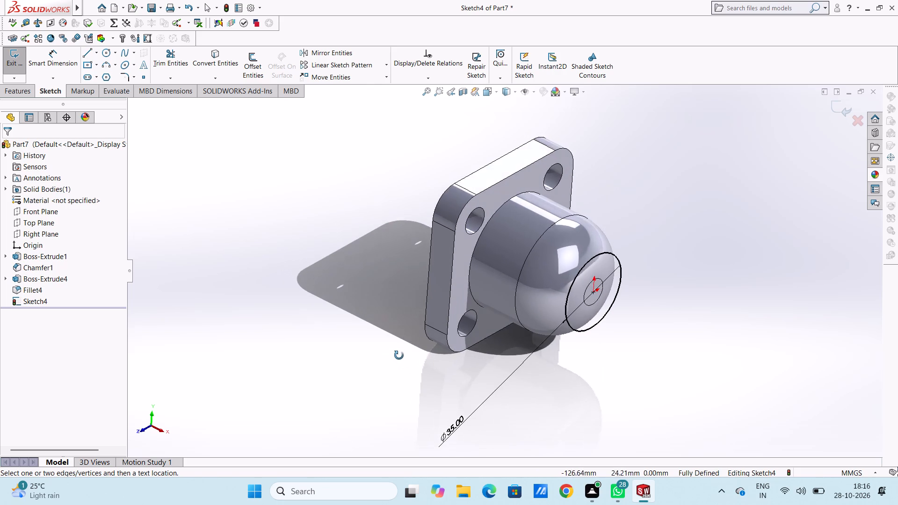
pyautogui.moveTo(399, 355); pyautogui.dragTo(399, 354, button='middle')
pyautogui.click(57, 58)
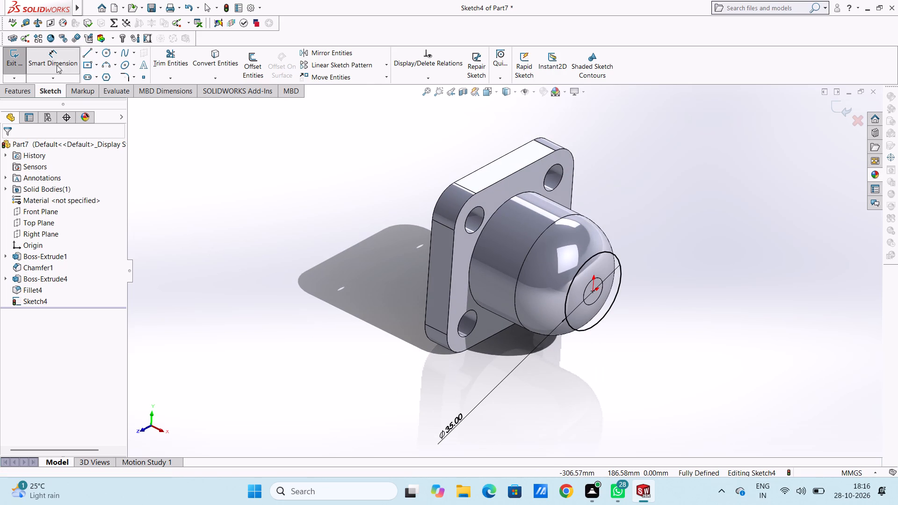
pyautogui.click(25, 89)
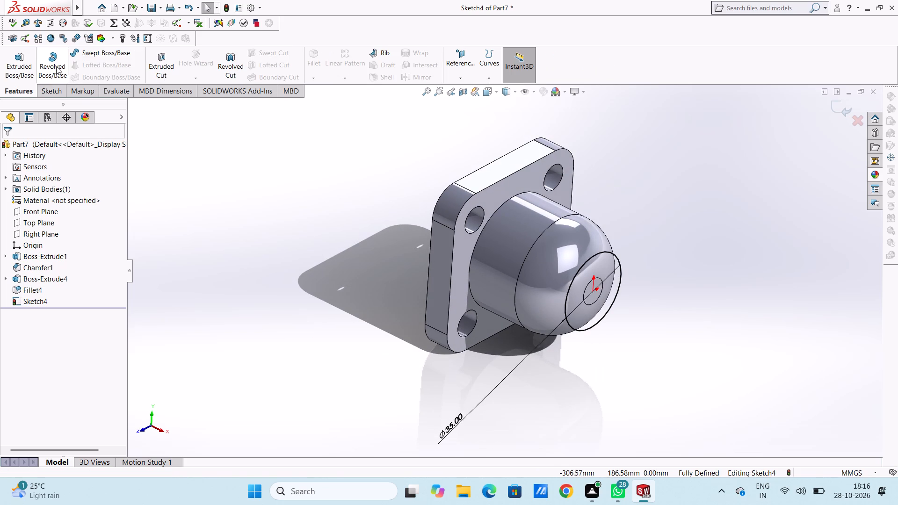
pyautogui.click(17, 66)
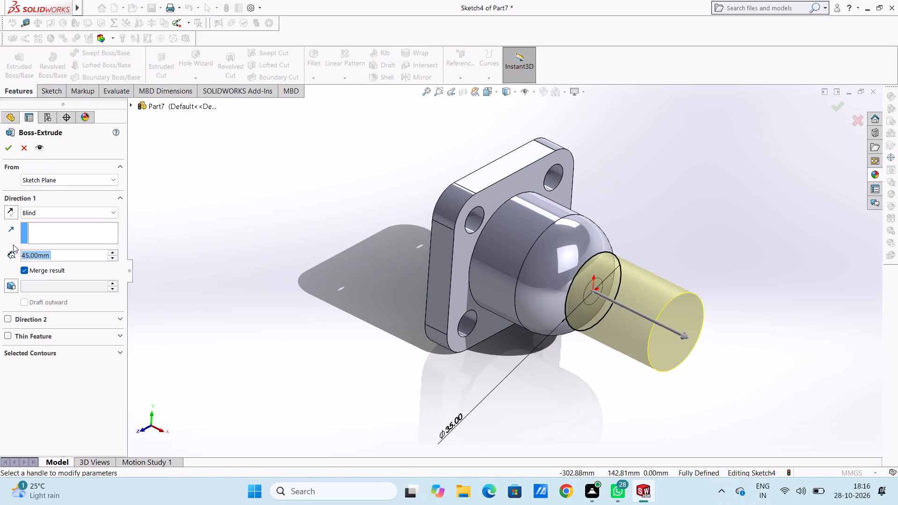
pyautogui.click(12, 207)
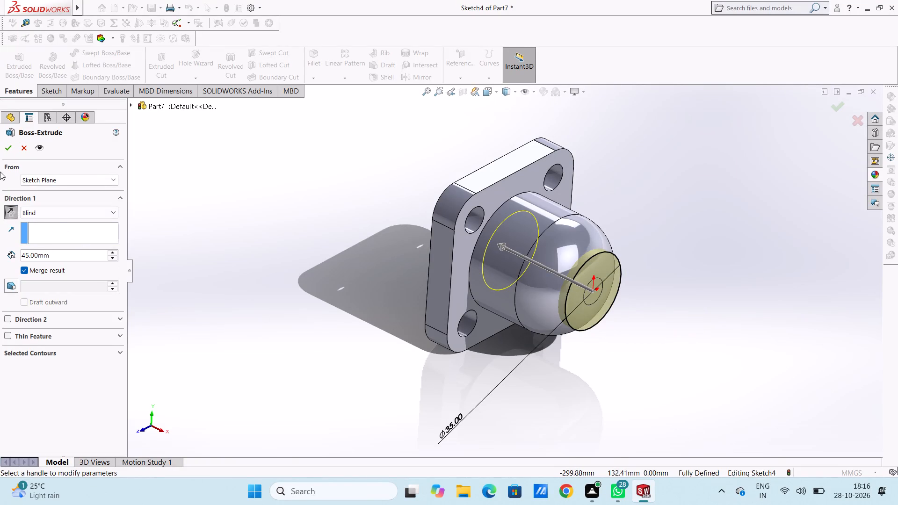
pyautogui.click(7, 146)
pyautogui.click(291, 286)
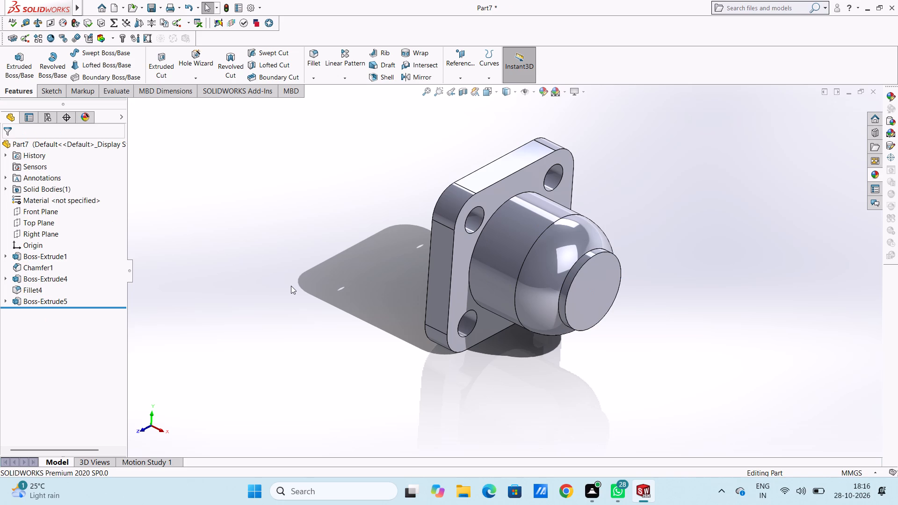
# Reuse the 35 mm circle sketch to extrude a 5 mm blind boss outward from the end face, with merged result.
pyautogui.click(0, 299)
pyautogui.click(4, 300)
pyautogui.click(28, 312)
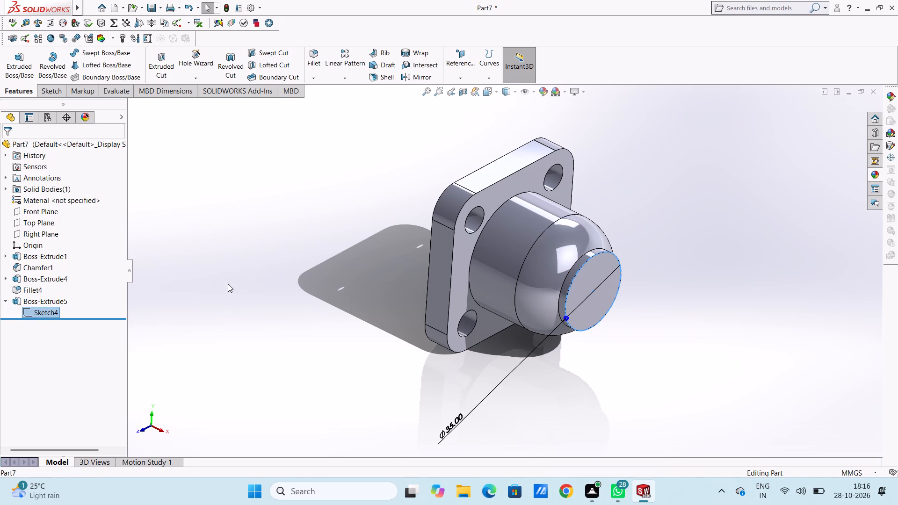
pyautogui.click(28, 62)
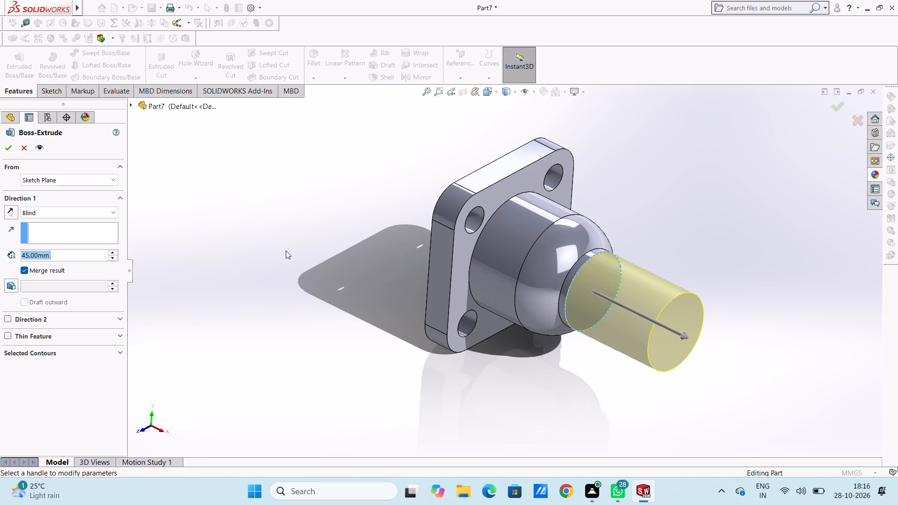
pyautogui.write('10')
pyautogui.press('Return')
pyautogui.press('5')
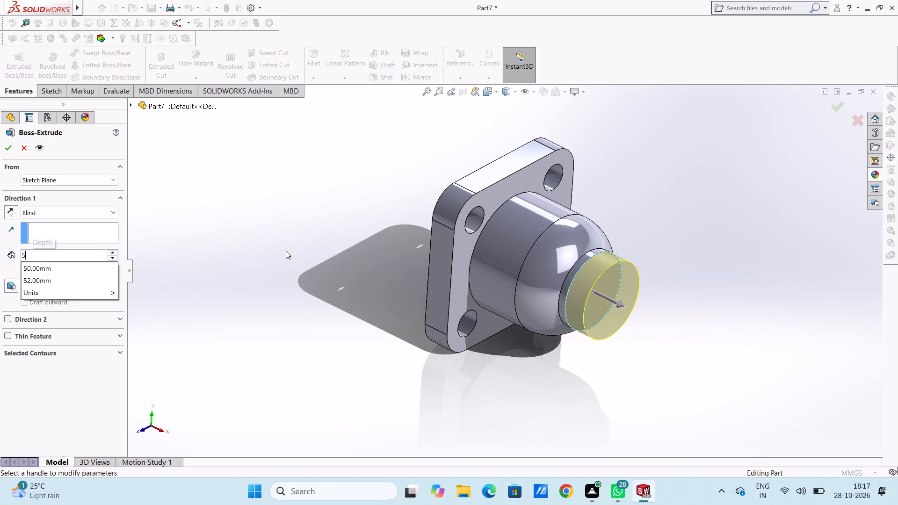
pyautogui.press('Return')
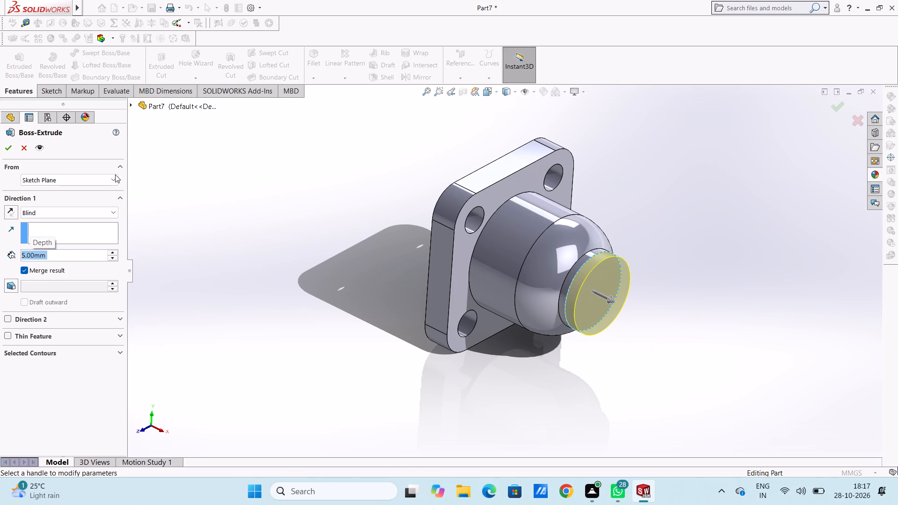
pyautogui.click(10, 150)
pyautogui.click(247, 211)
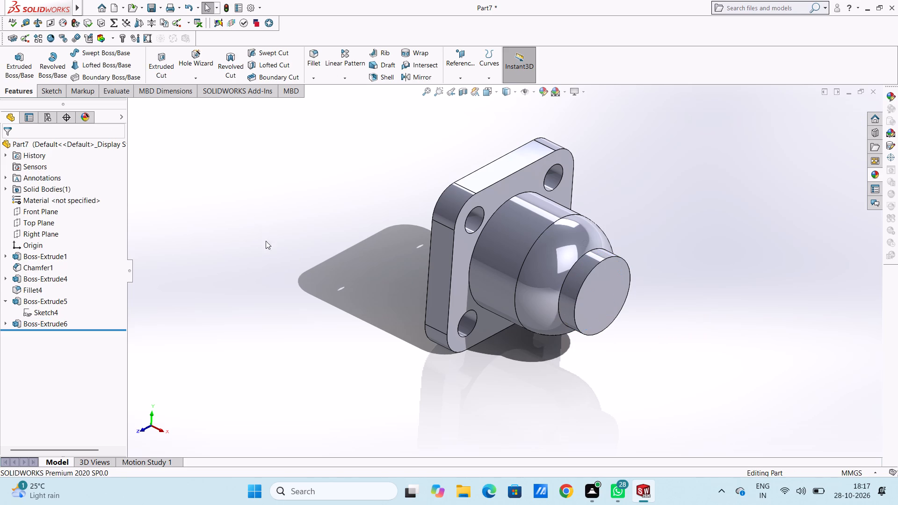
# On the 35 mm end face, sketch a circle about 47 mm in diameter centred on the origin.
pyautogui.moveTo(267, 242); pyautogui.dragTo(288, 187, button='middle')
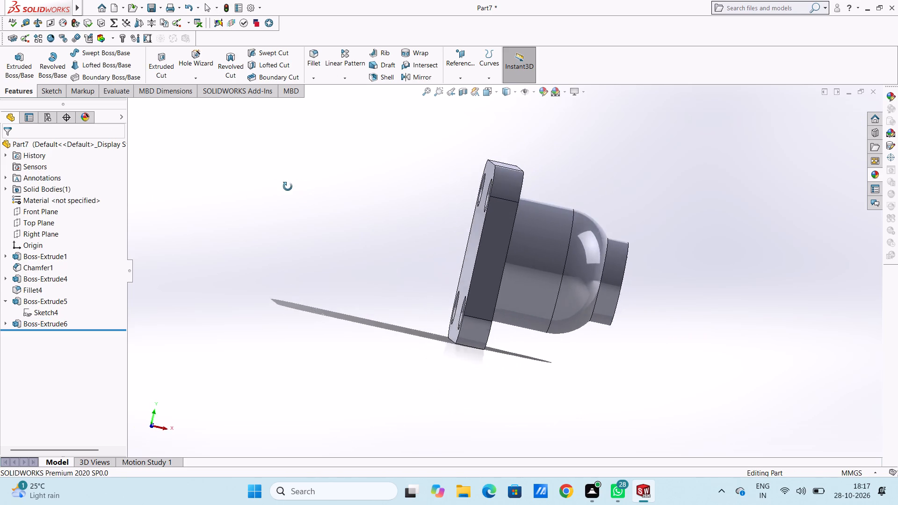
pyautogui.moveTo(288, 187); pyautogui.dragTo(265, 186, button='middle')
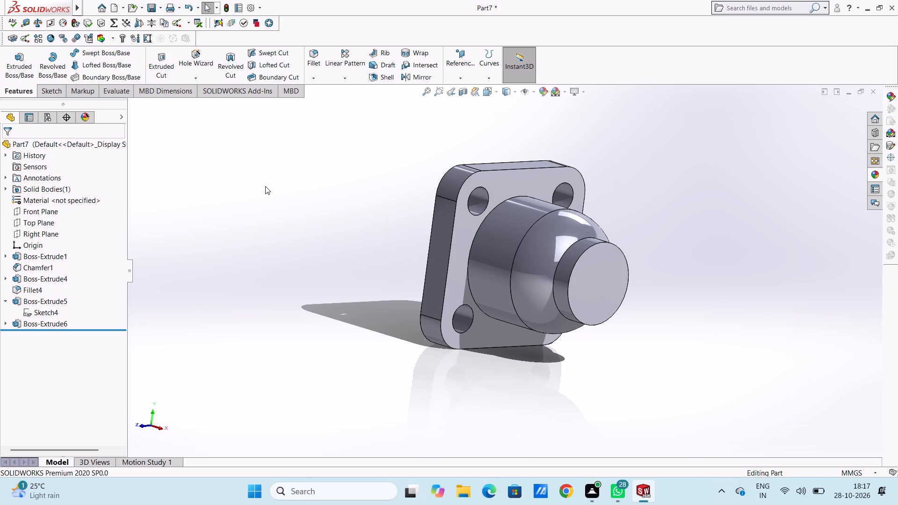
pyautogui.hotkey('ctrl', '4')
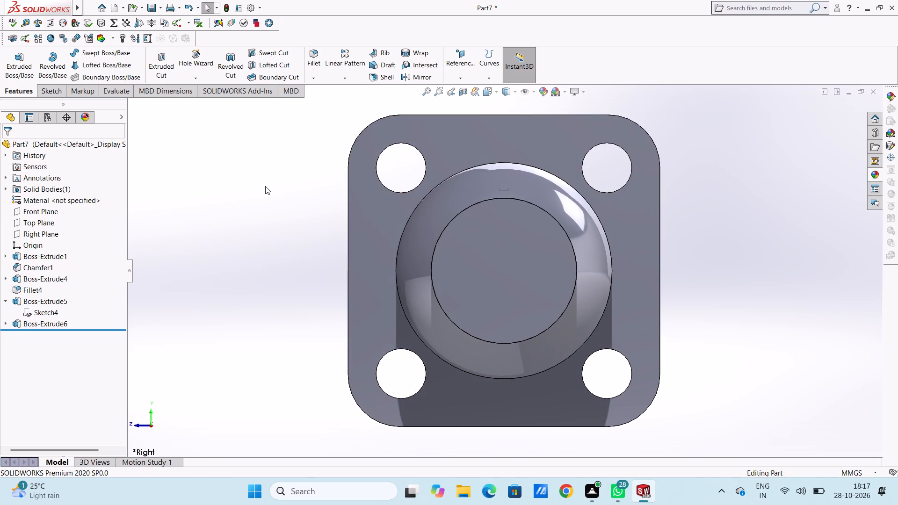
pyautogui.scroll(5, 523, 252)
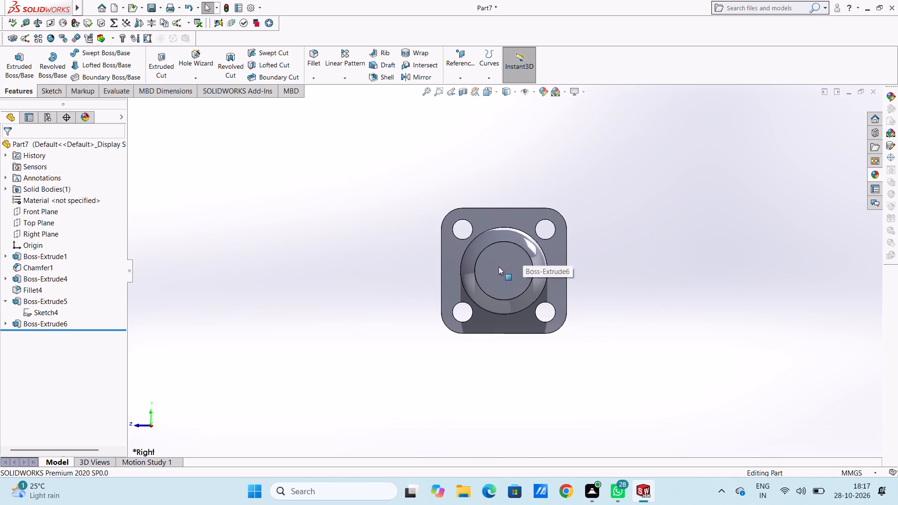
pyautogui.click(499, 267)
pyautogui.click(540, 242)
pyautogui.click(521, 179)
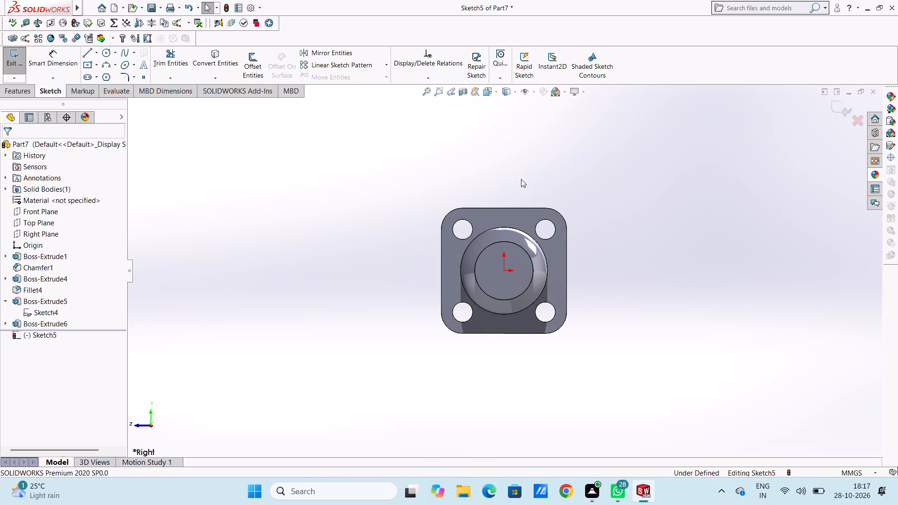
pyautogui.click(108, 51)
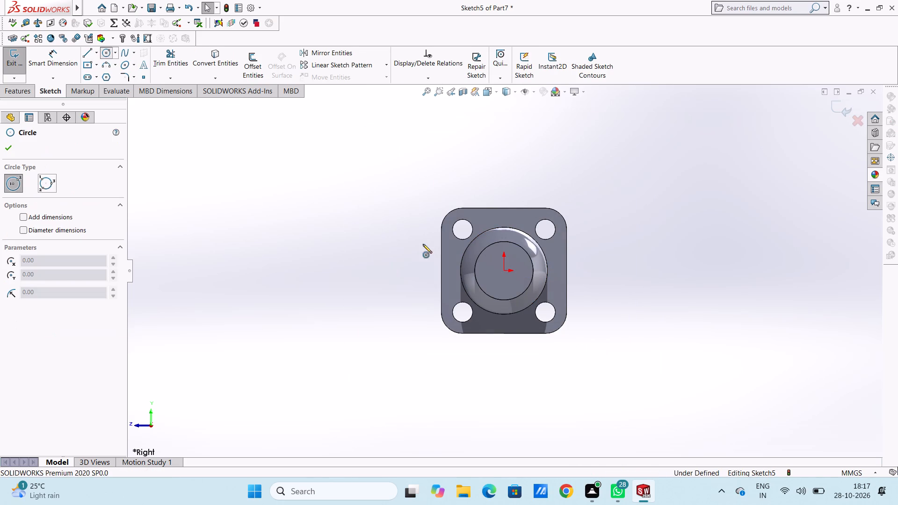
pyautogui.click(505, 270)
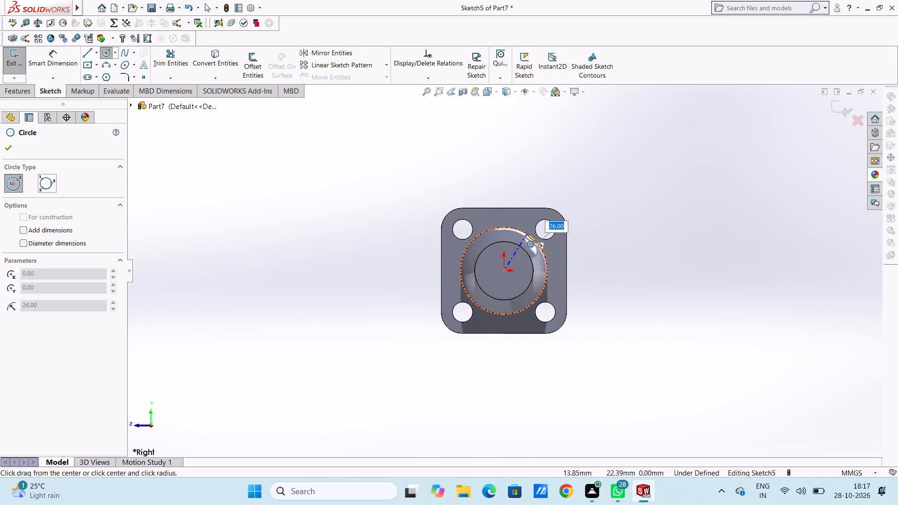
pyautogui.click(527, 239)
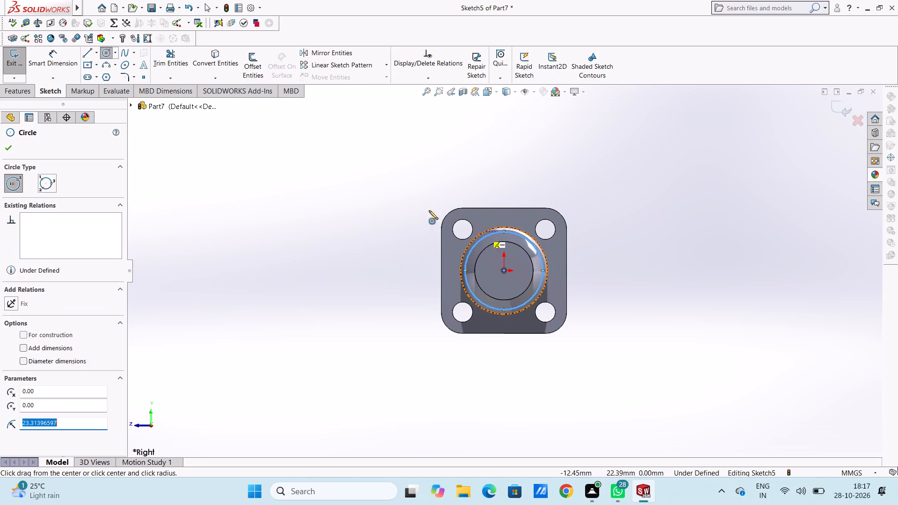
pyautogui.click(8, 144)
pyautogui.click(193, 187)
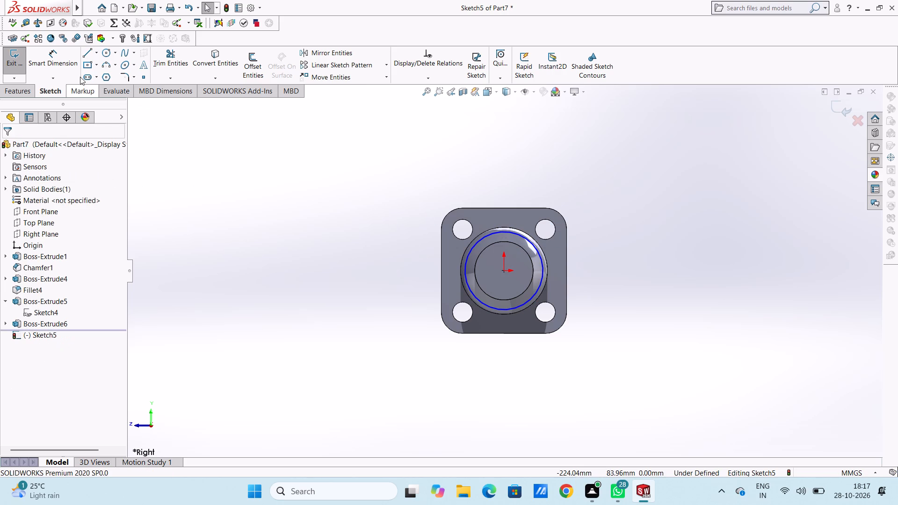
# Dimension the new circle on the end face with a diameter of 36 mm.
pyautogui.click(62, 58)
pyautogui.click(475, 242)
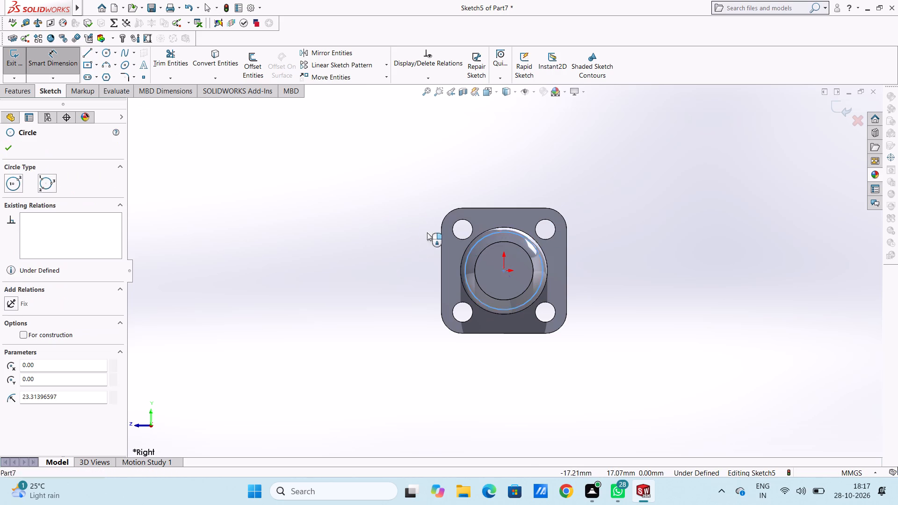
pyautogui.click(296, 173)
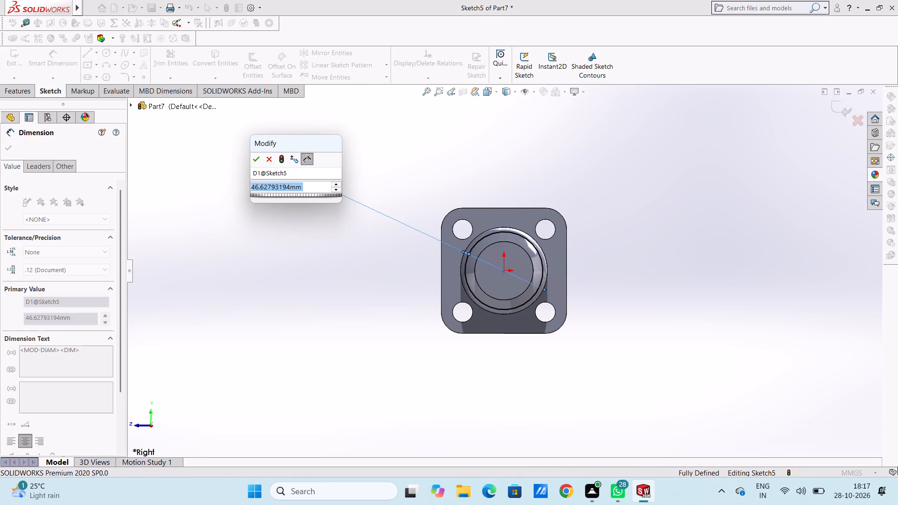
pyautogui.write('36')
pyautogui.press('Return')
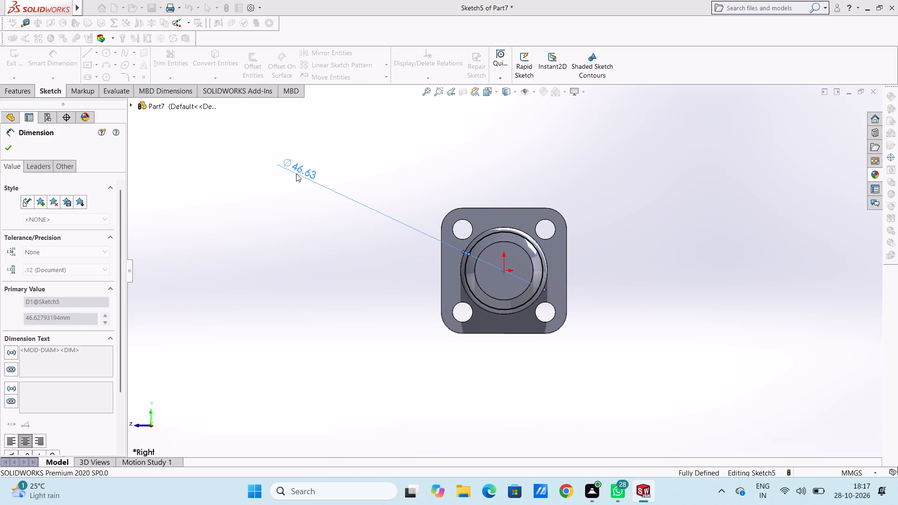
pyautogui.click(299, 252)
# Examine the new circle against the cylindrical end from several angles and check the sketch behind the last extrusion.
pyautogui.moveTo(362, 271); pyautogui.dragTo(366, 274, button='middle')
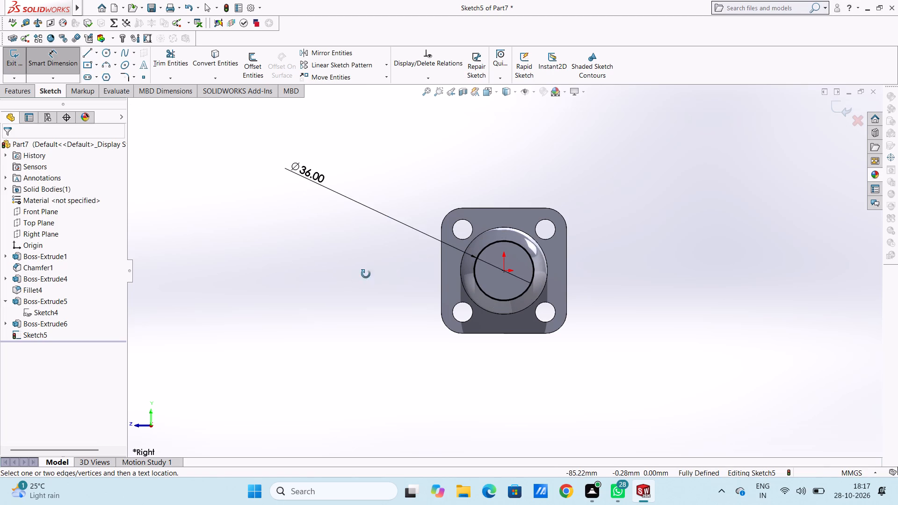
pyautogui.moveTo(366, 274); pyautogui.dragTo(371, 265, button='middle')
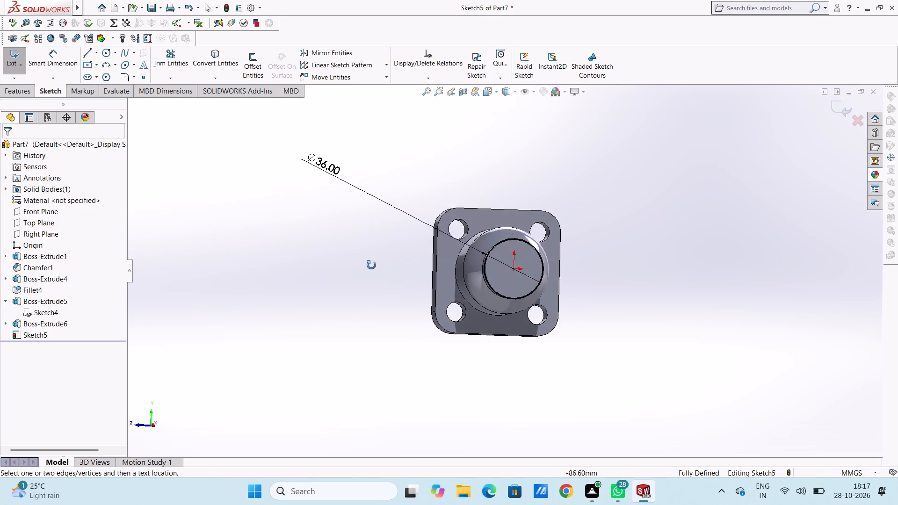
pyautogui.moveTo(371, 265); pyautogui.dragTo(333, 255, button='middle')
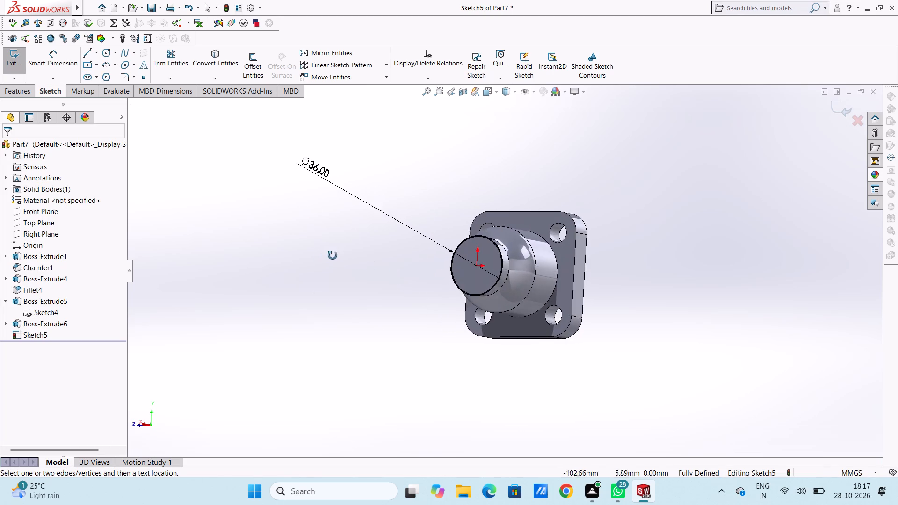
pyautogui.moveTo(333, 255); pyautogui.dragTo(353, 272, button='middle')
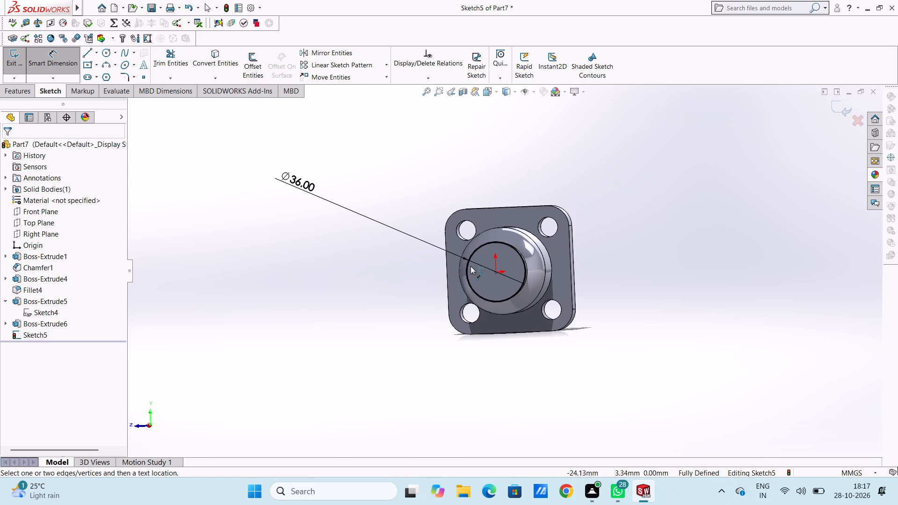
pyautogui.scroll(-4, 487, 266)
pyautogui.scroll(3, 521, 267)
pyautogui.scroll(-4, 510, 270)
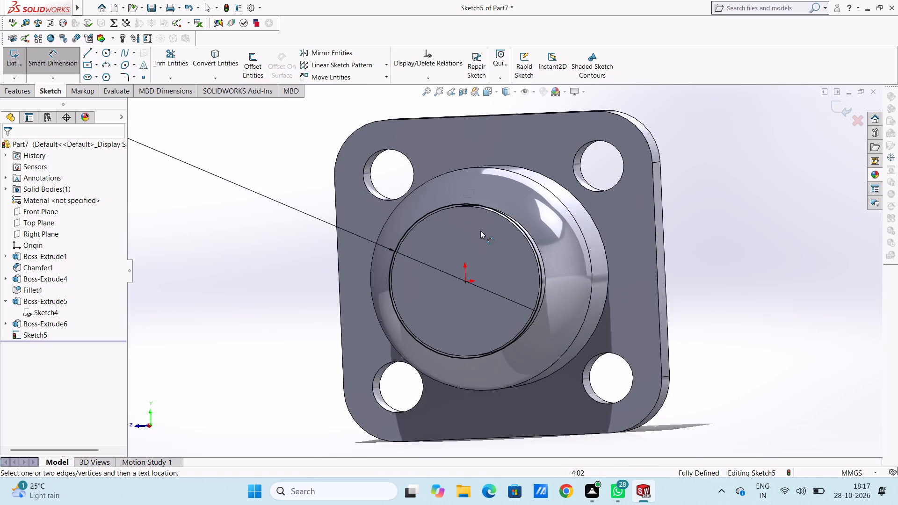
pyautogui.scroll(-5, 480, 231)
pyautogui.scroll(1, 482, 244)
pyautogui.scroll(6, 465, 319)
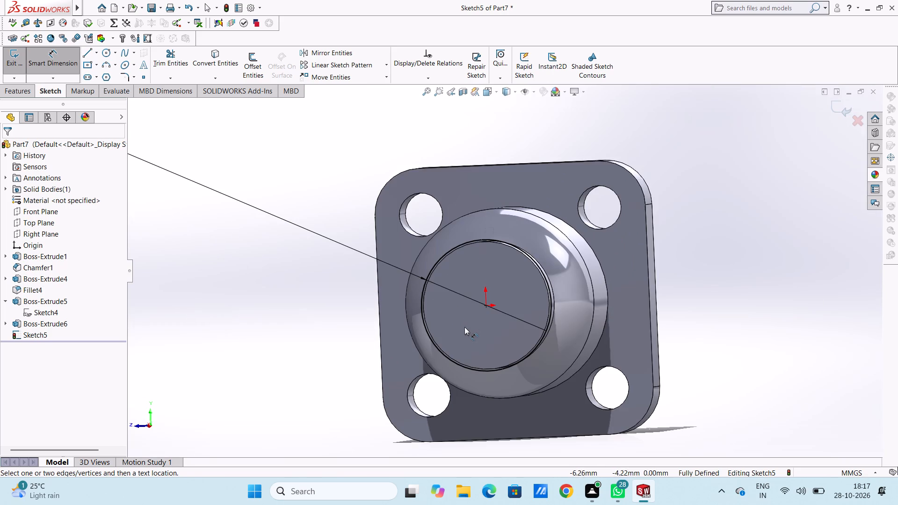
pyautogui.scroll(5, 465, 325)
pyautogui.moveTo(306, 317); pyautogui.dragTo(353, 313, button='middle')
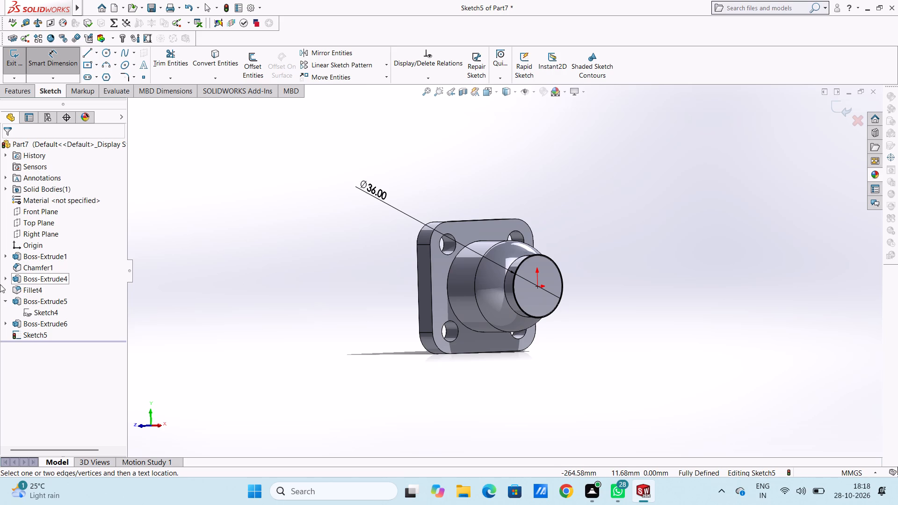
pyautogui.click(6, 322)
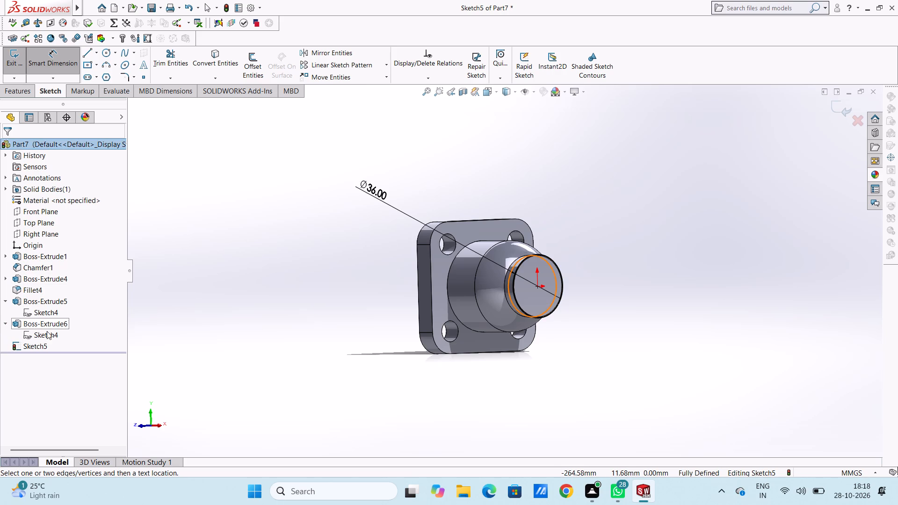
pyautogui.click(51, 335)
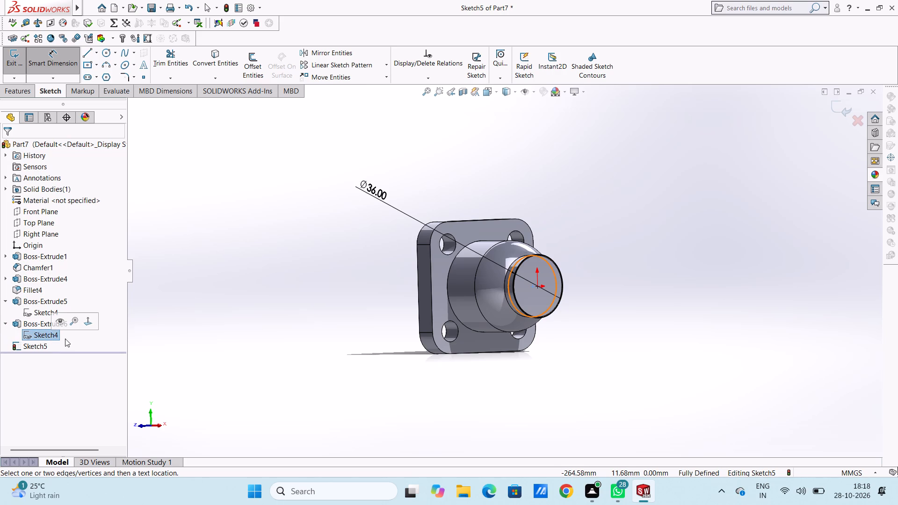
pyautogui.click(225, 331)
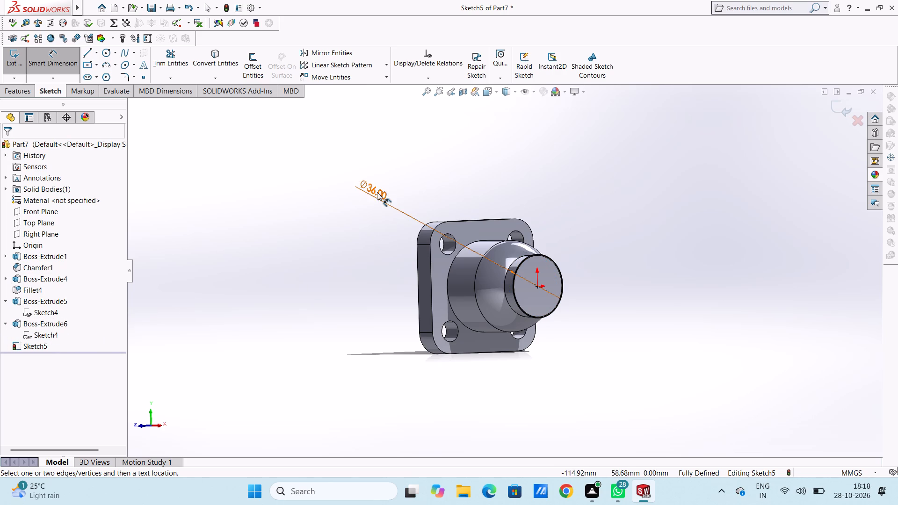
# Set the new end-face circle's diameter to 40 mm.
pyautogui.doubleClick(376, 195)
pyautogui.write('40')
pyautogui.press('Return')
pyautogui.click(321, 273)
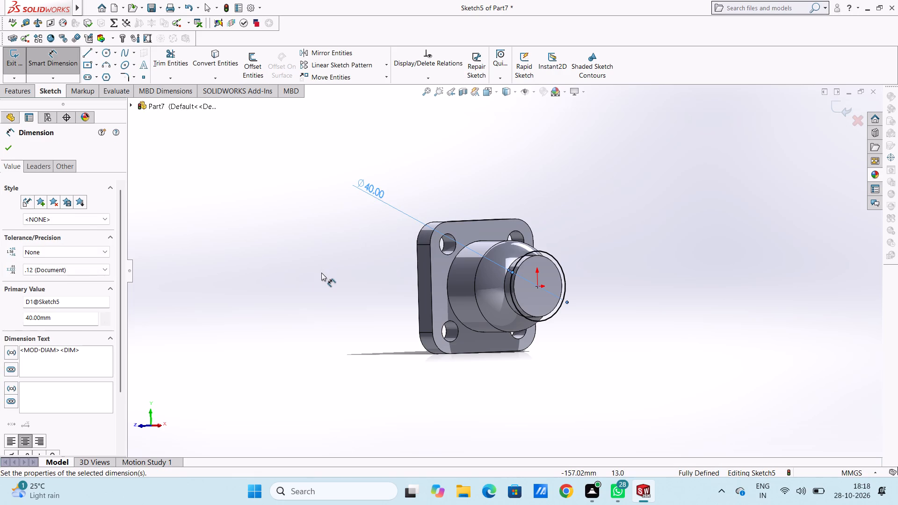
# Extrude the 40 mm end-face circle as a merged boss to a blind depth of 15 mm.
pyautogui.moveTo(267, 284); pyautogui.dragTo(348, 275, button='middle')
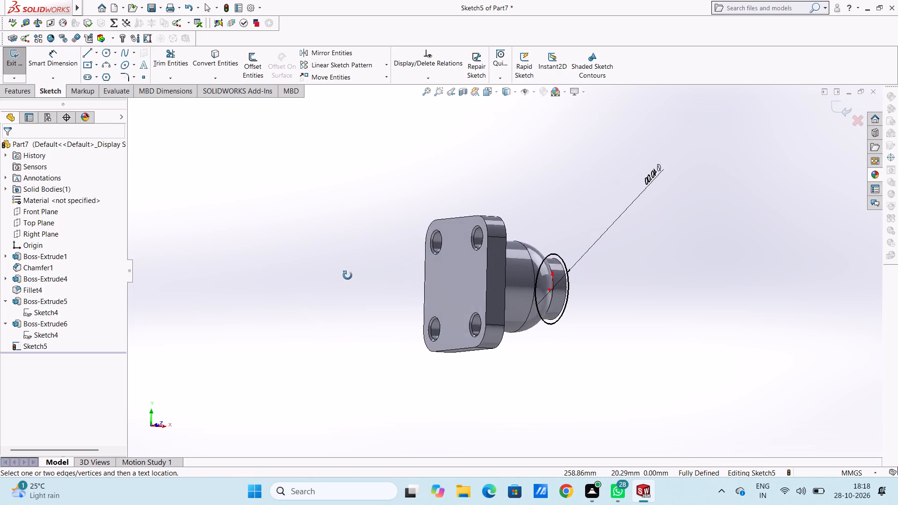
pyautogui.moveTo(348, 275); pyautogui.dragTo(255, 280, button='middle')
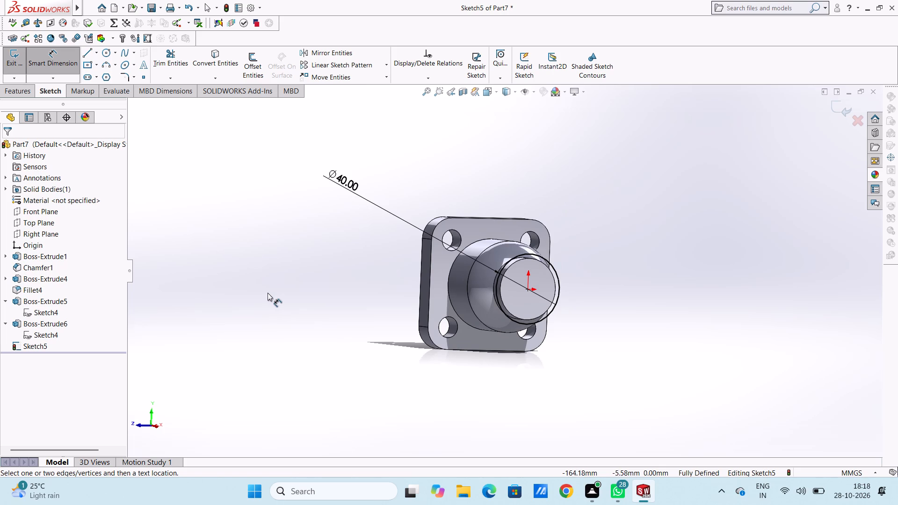
pyautogui.click(39, 74)
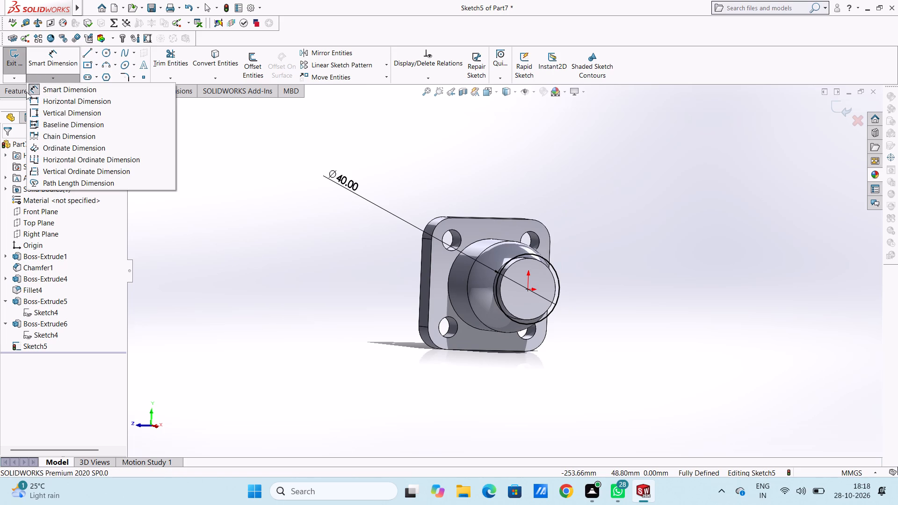
pyautogui.click(15, 88)
pyautogui.click(18, 55)
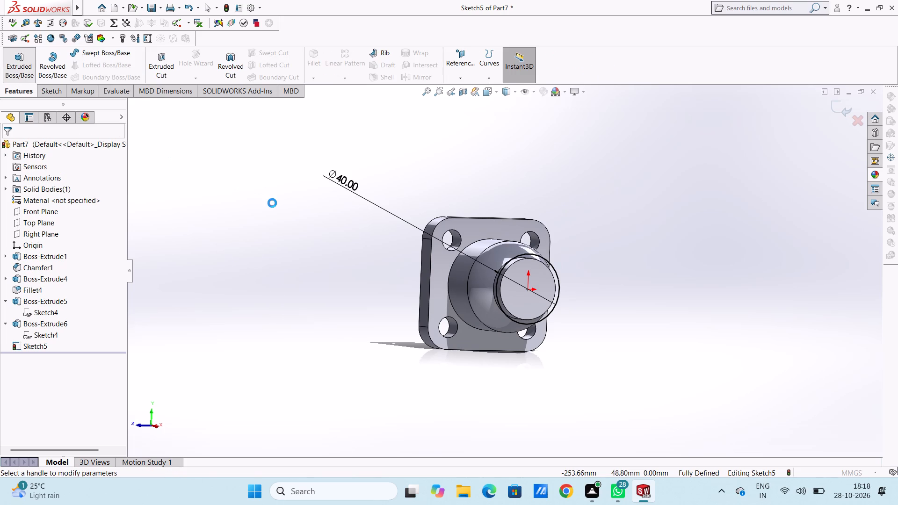
pyautogui.write('15')
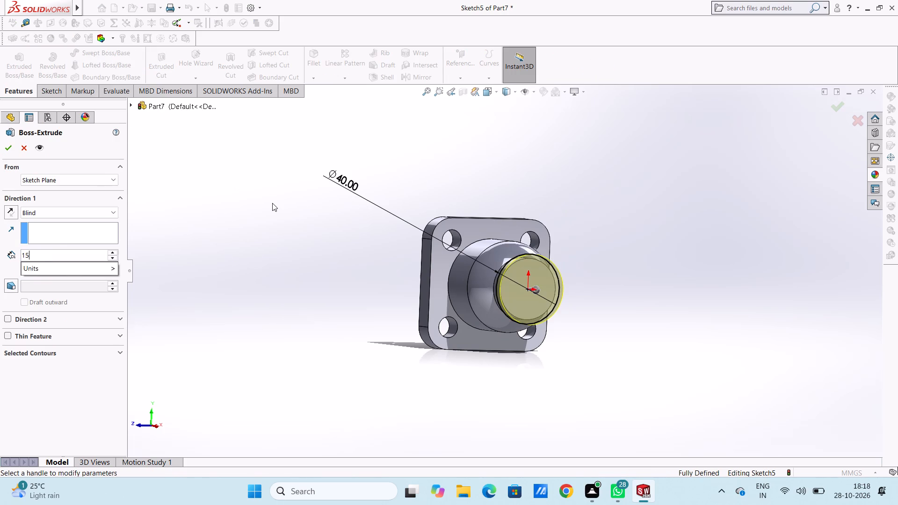
pyautogui.press('Return')
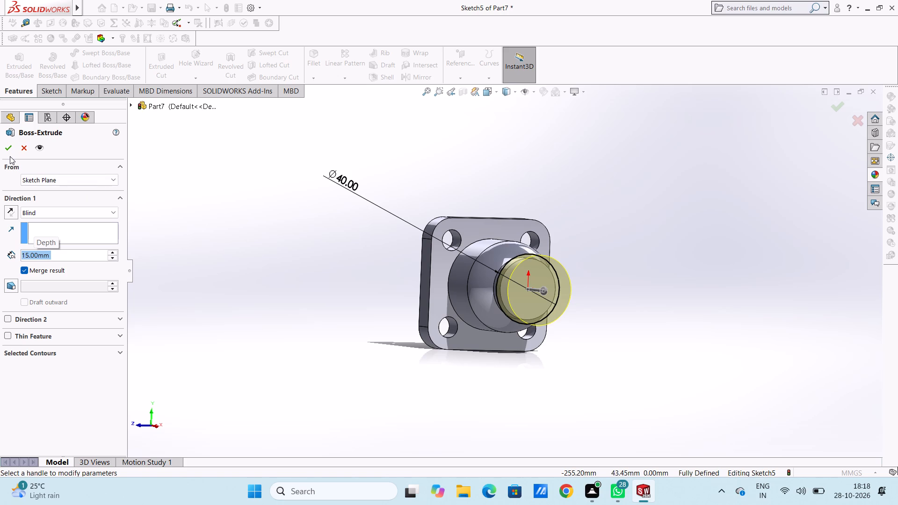
pyautogui.click(9, 153)
pyautogui.click(168, 220)
# On the end face of the new 40 mm cylinder, sketch a circle about 35 mm in diameter centred on the origin.
pyautogui.moveTo(250, 244); pyautogui.dragTo(270, 264, button='middle')
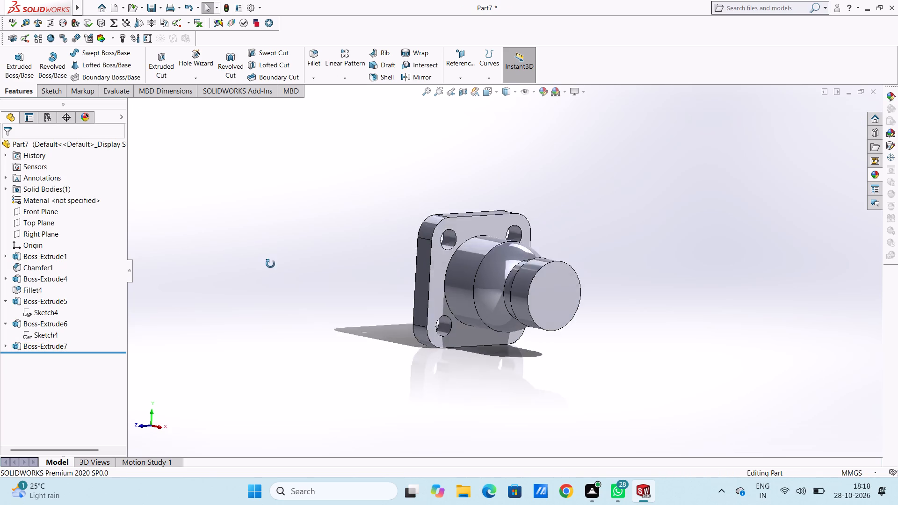
pyautogui.moveTo(270, 264); pyautogui.dragTo(305, 254, button='middle')
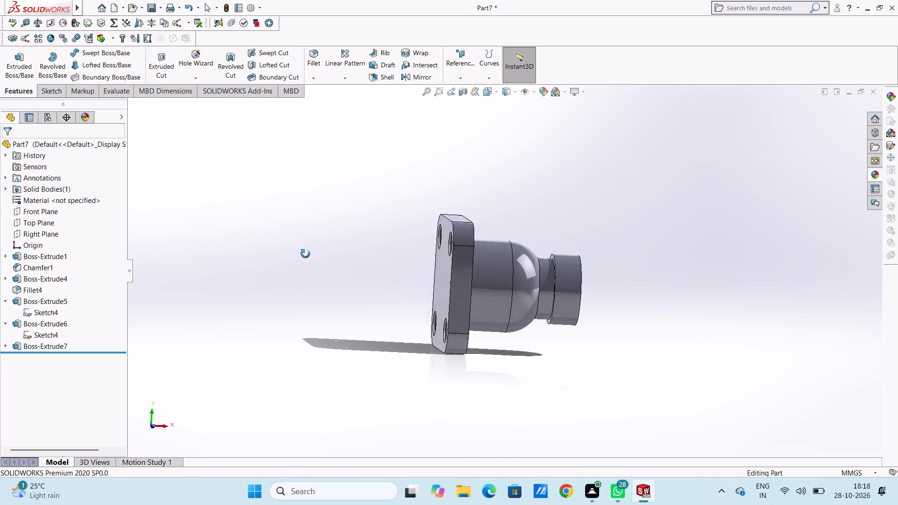
pyautogui.moveTo(305, 254); pyautogui.dragTo(298, 254, button='middle')
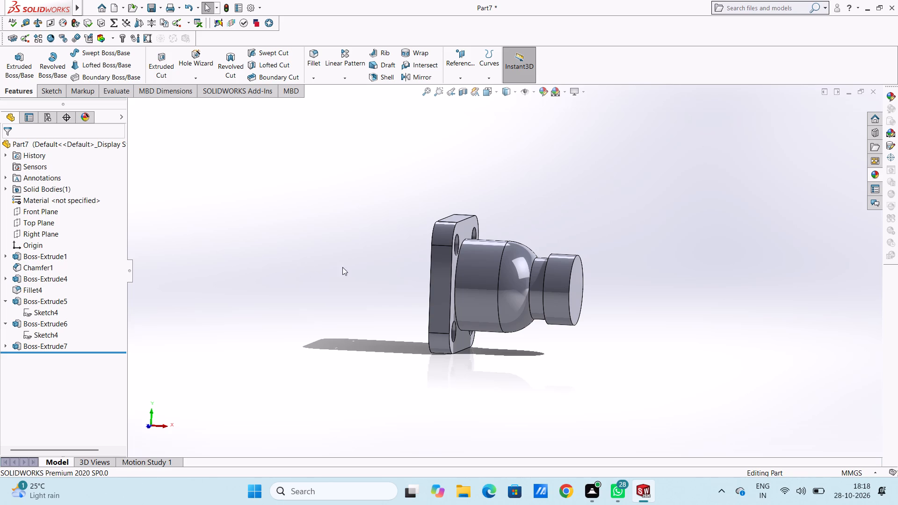
pyautogui.moveTo(350, 275); pyautogui.dragTo(434, 270, button='middle')
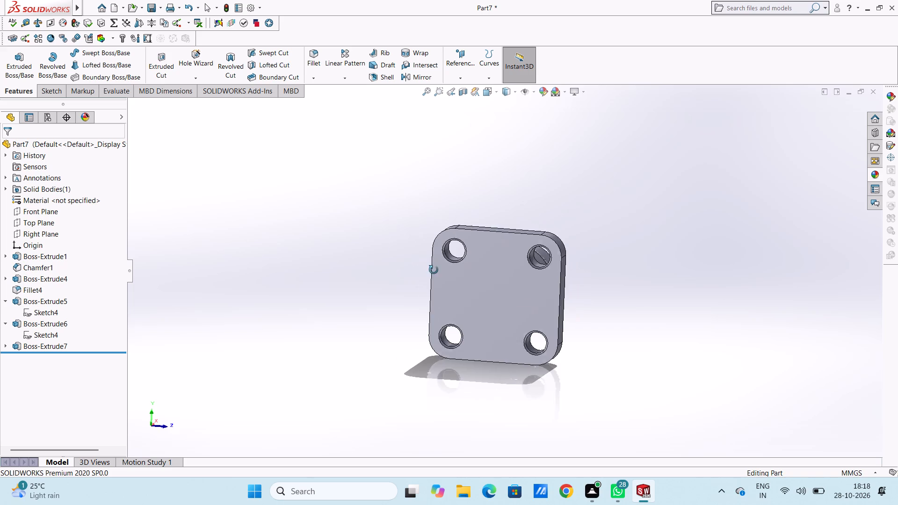
pyautogui.moveTo(434, 270); pyautogui.dragTo(387, 250, button='middle')
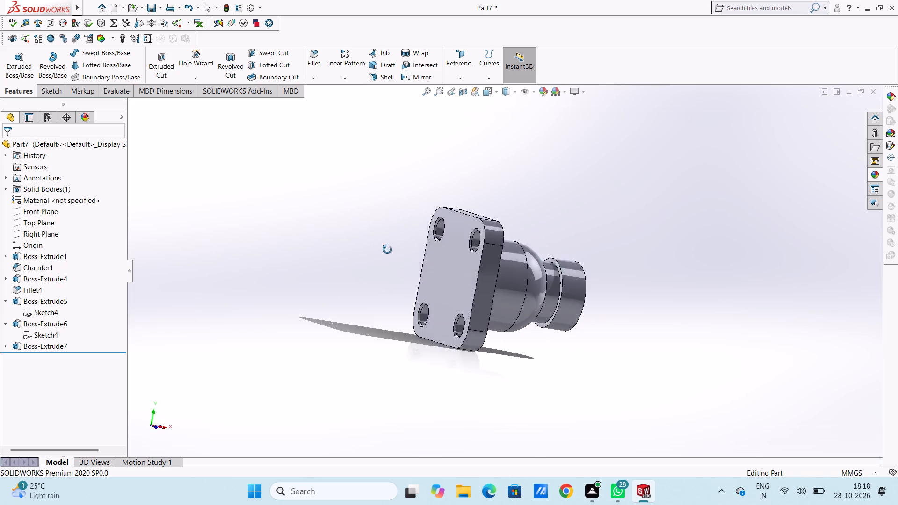
pyautogui.moveTo(387, 250); pyautogui.dragTo(316, 255, button='middle')
pyautogui.hotkey('ctrl', '4')
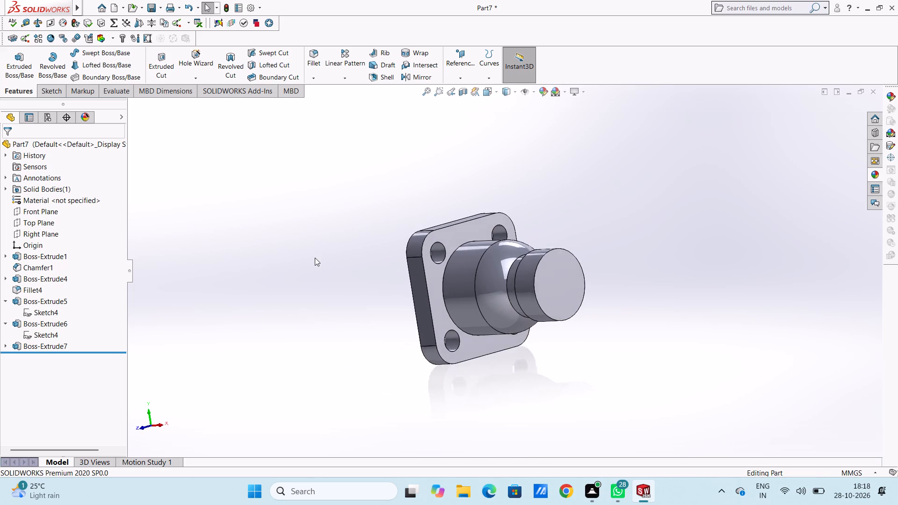
pyautogui.scroll(5, 315, 258)
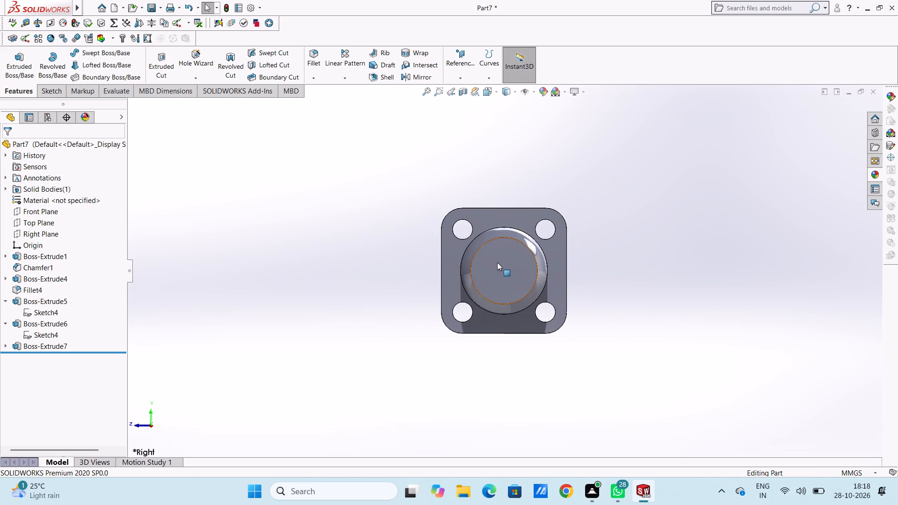
pyautogui.click(498, 262)
pyautogui.click(542, 233)
pyautogui.click(484, 171)
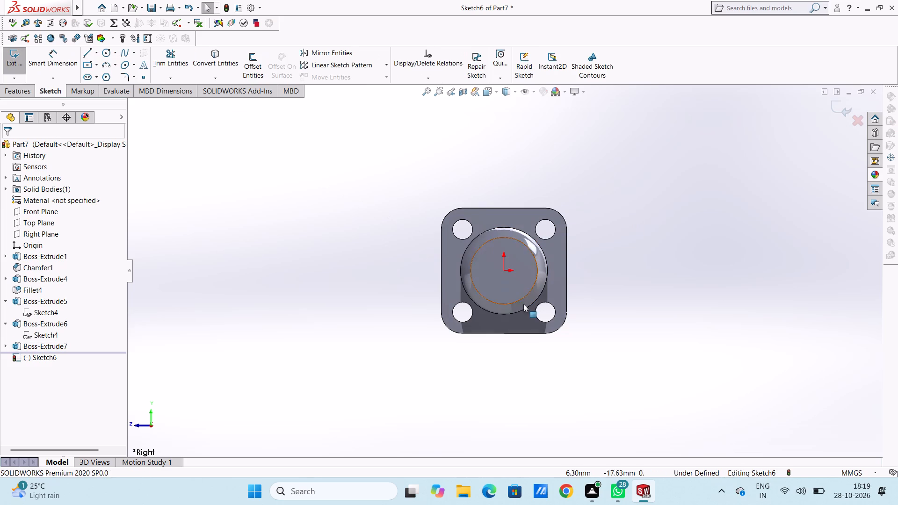
pyautogui.scroll(-3, 520, 284)
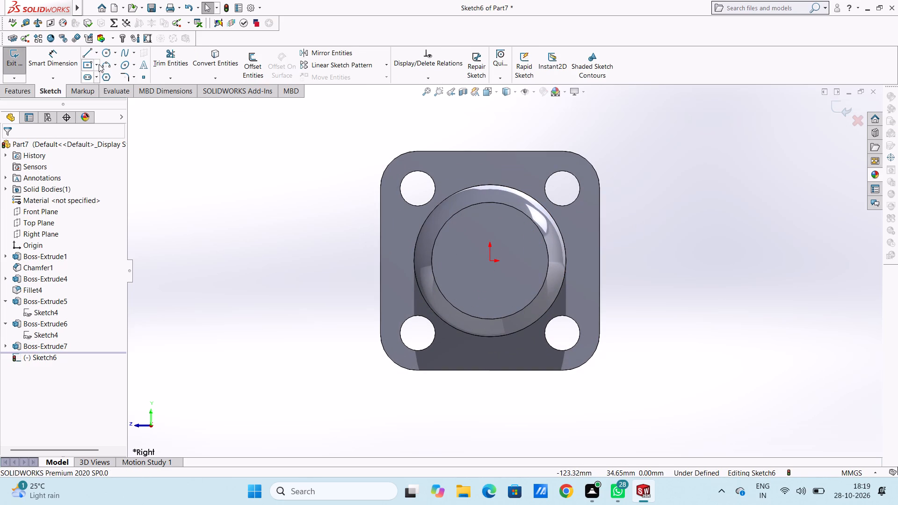
pyautogui.click(104, 54)
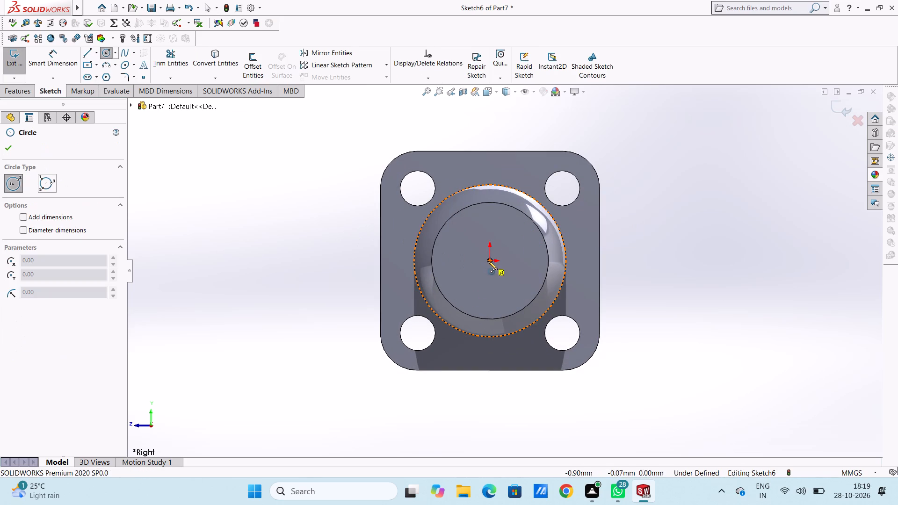
pyautogui.click(489, 261)
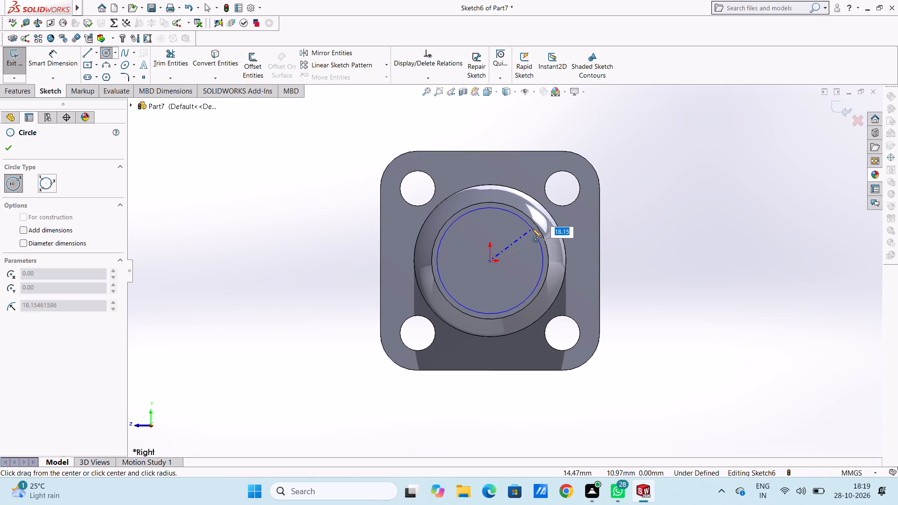
pyautogui.click(532, 232)
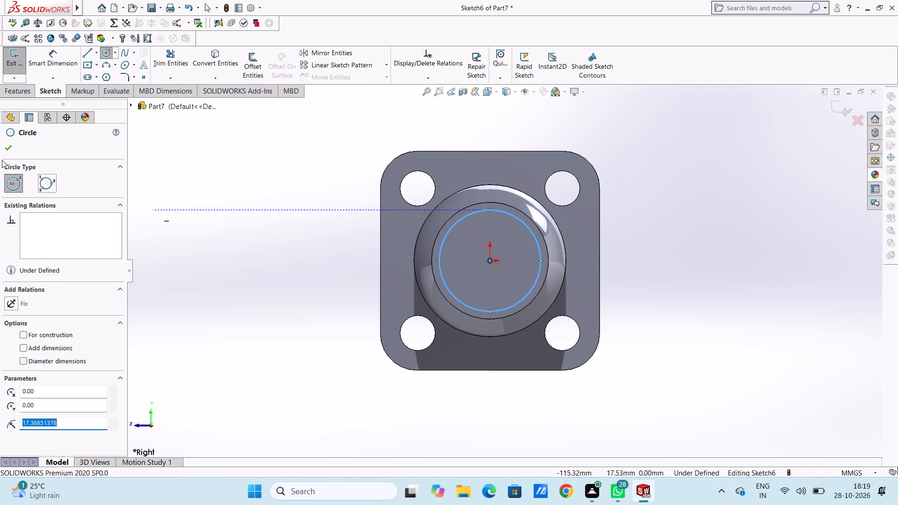
pyautogui.click(7, 147)
# Dimension the new circle on the 40 mm end face with a diameter of 36 mm.
pyautogui.click(63, 63)
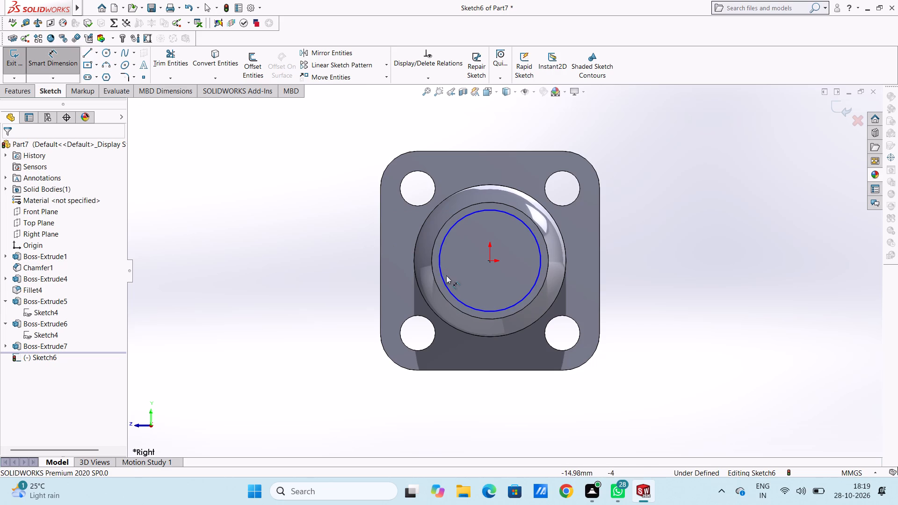
pyautogui.click(442, 279)
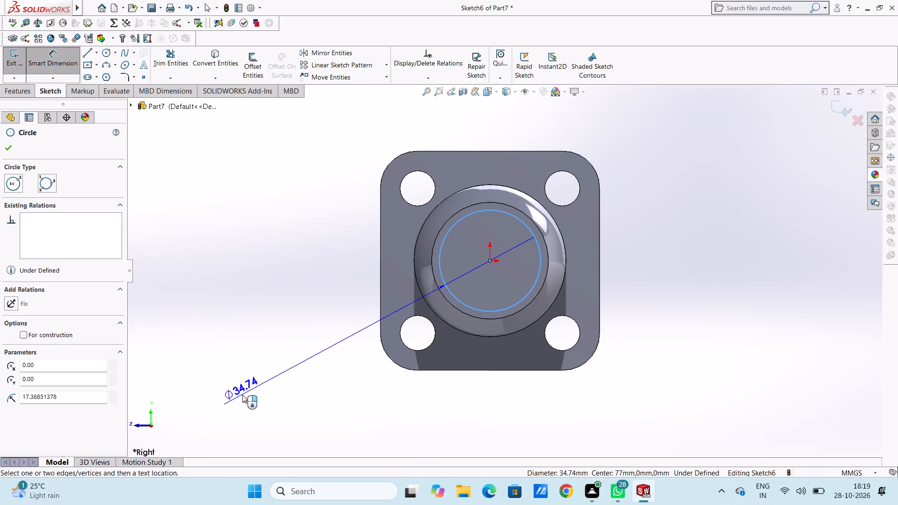
pyautogui.click(242, 395)
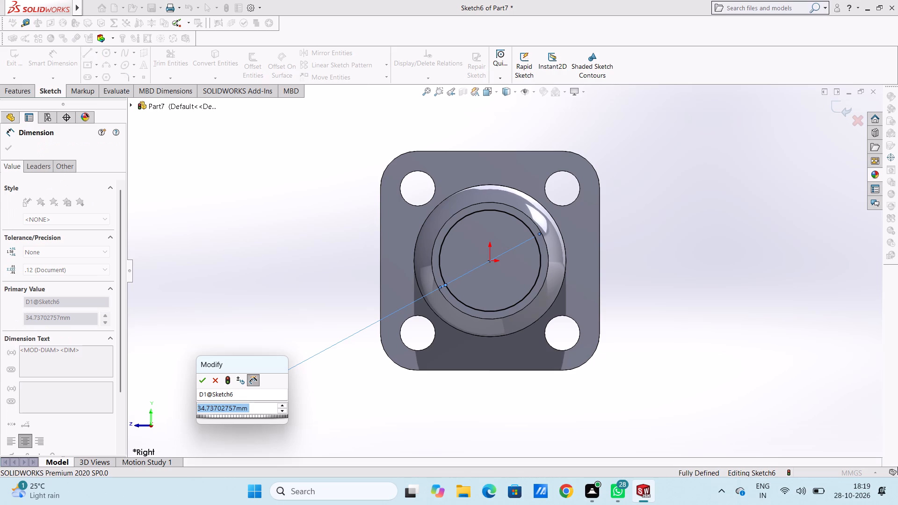
pyautogui.write('36')
pyautogui.press('Return')
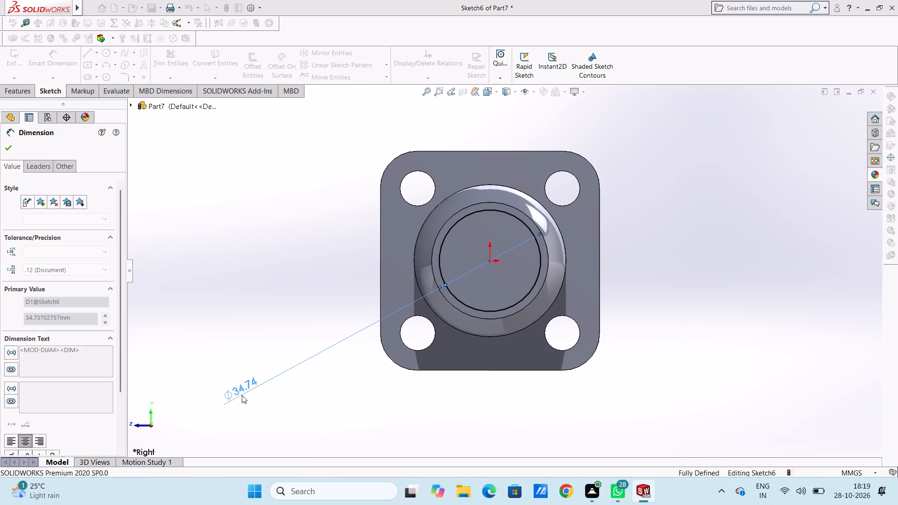
pyautogui.click(277, 315)
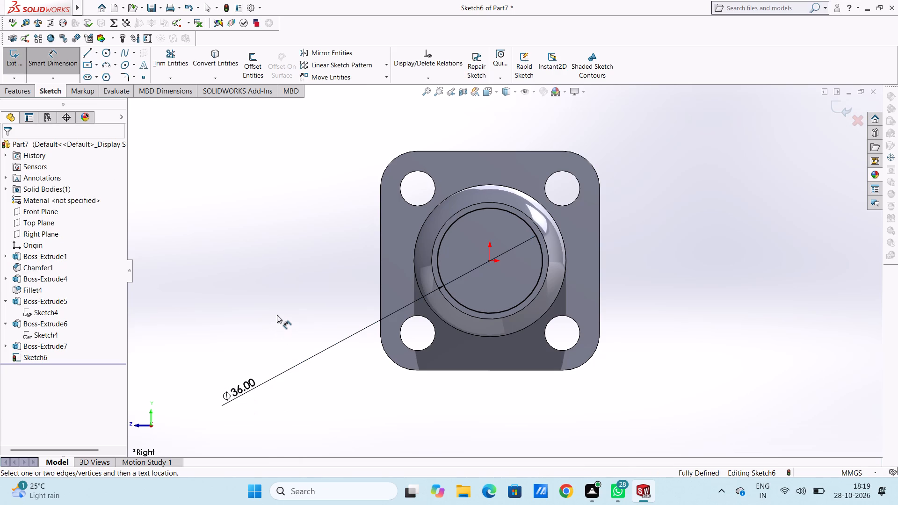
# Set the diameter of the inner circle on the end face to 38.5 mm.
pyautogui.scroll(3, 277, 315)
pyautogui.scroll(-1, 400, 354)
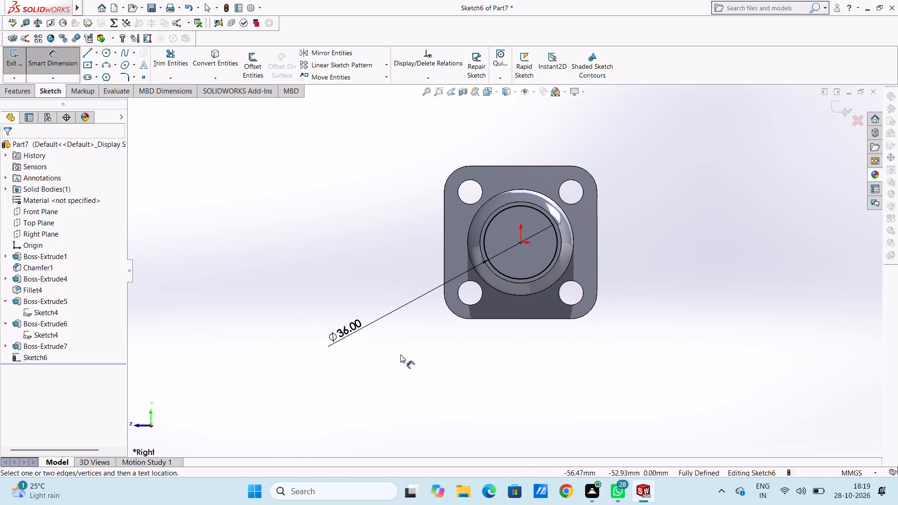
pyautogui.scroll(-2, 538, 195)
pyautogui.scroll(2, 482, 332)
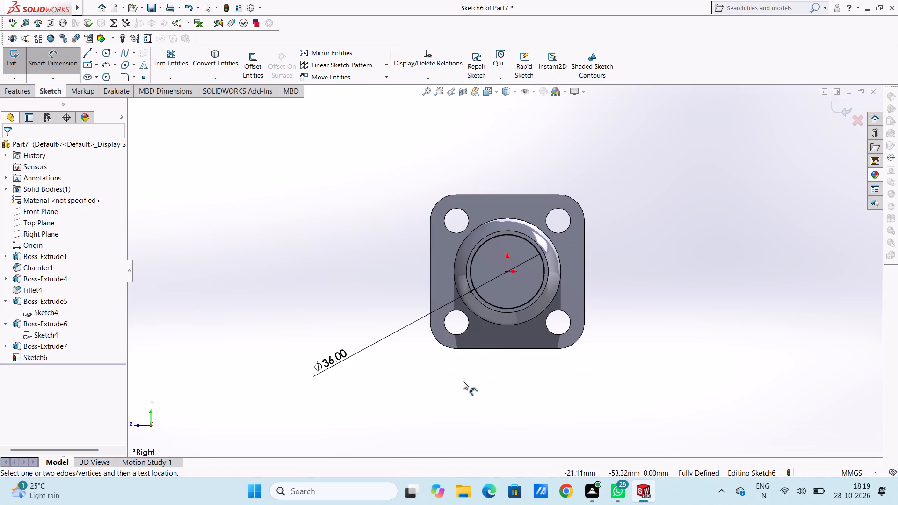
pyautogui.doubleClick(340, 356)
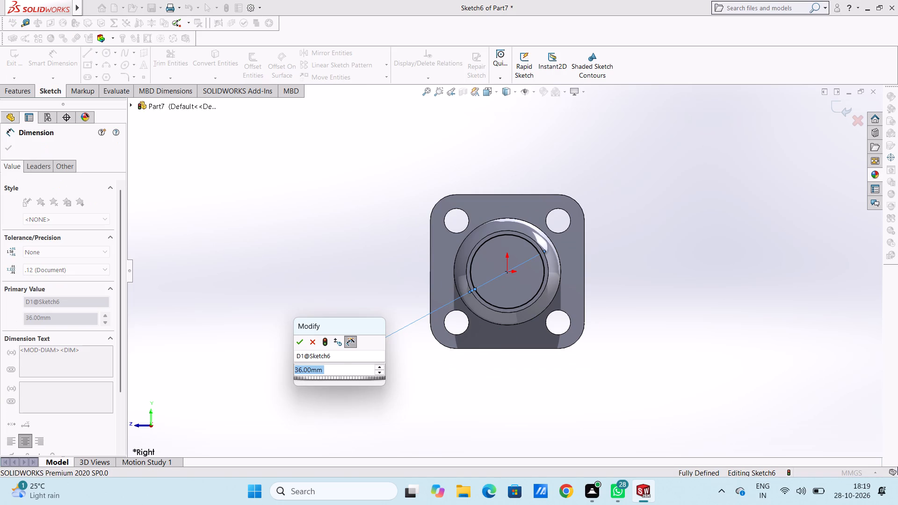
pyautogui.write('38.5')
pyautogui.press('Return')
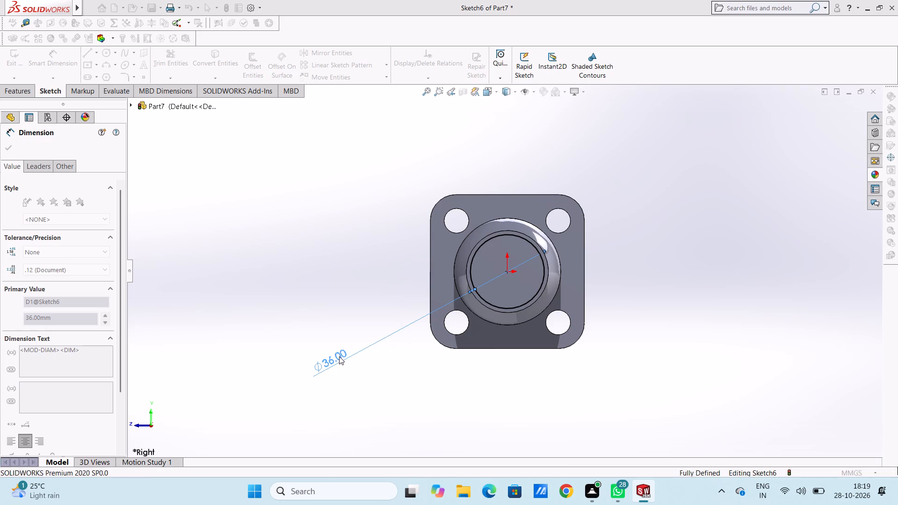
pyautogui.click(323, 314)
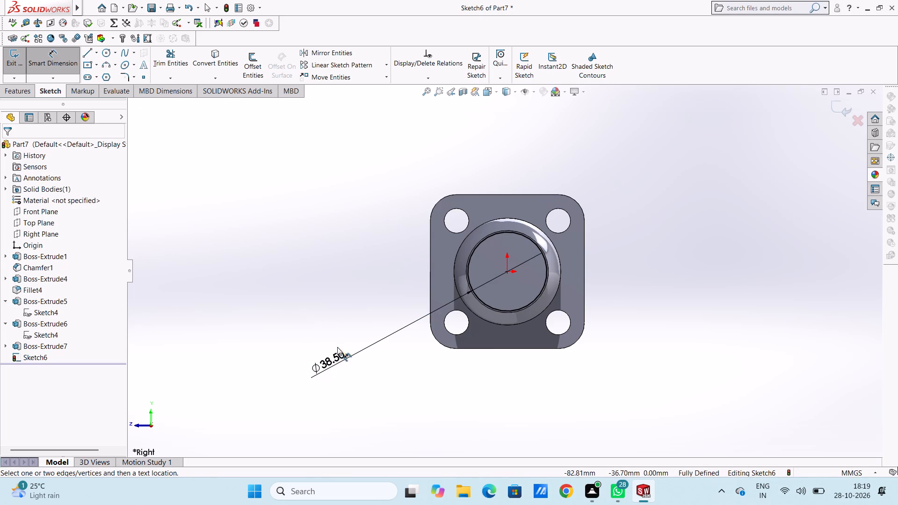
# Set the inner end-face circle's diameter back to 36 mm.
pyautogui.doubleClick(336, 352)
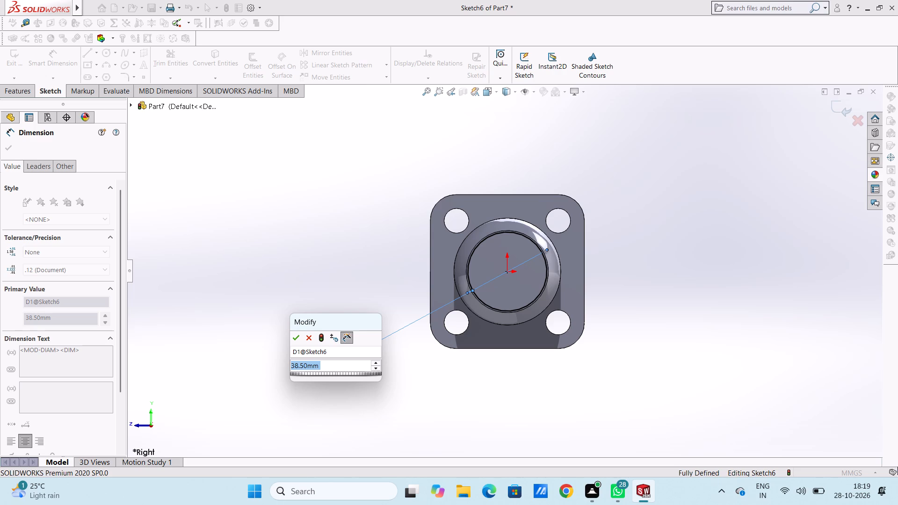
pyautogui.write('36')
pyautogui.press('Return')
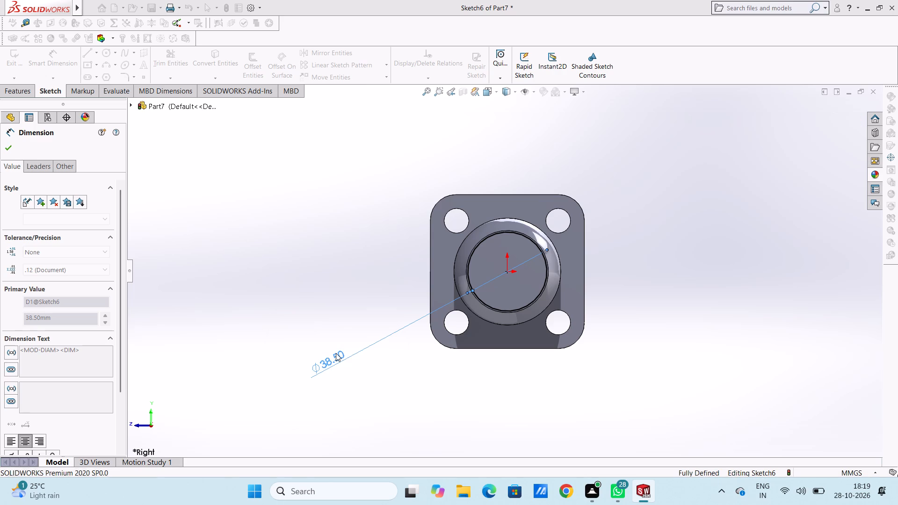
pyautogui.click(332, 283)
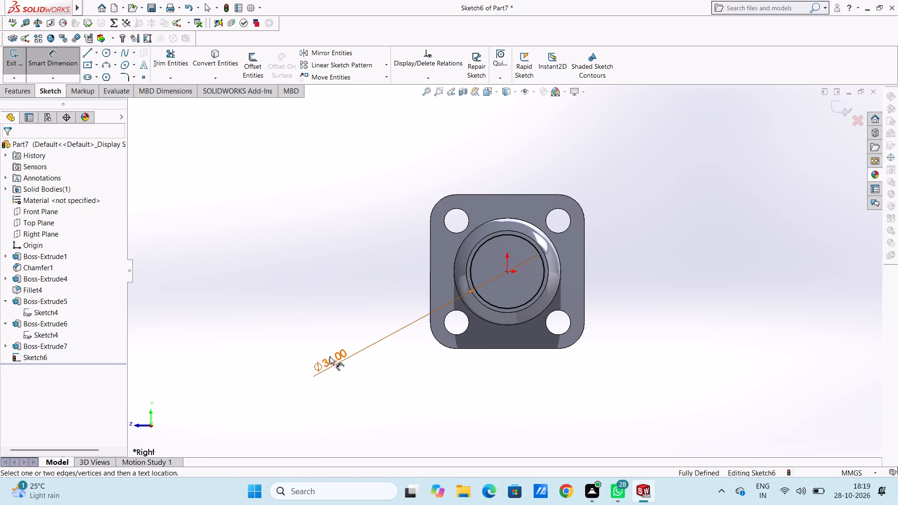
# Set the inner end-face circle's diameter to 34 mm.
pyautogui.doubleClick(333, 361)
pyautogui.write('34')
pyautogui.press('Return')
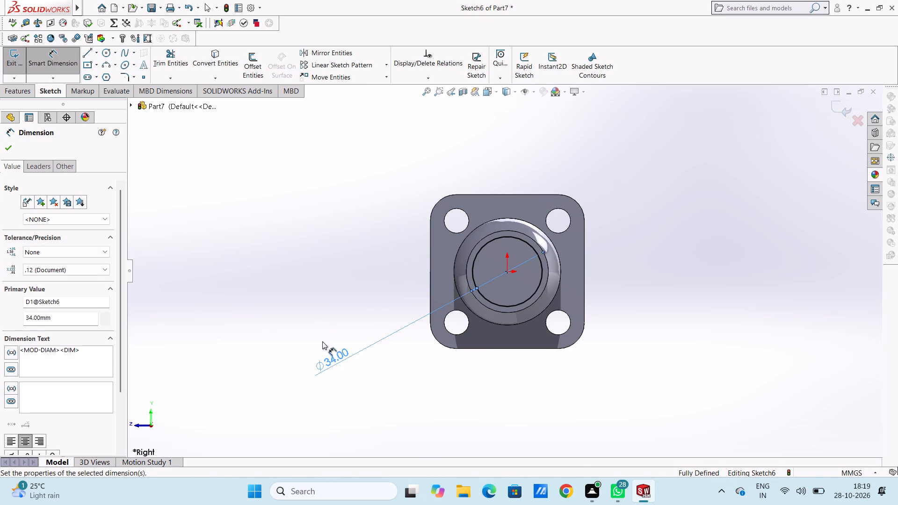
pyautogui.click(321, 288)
# Set the inner end-face circle's diameter to 34.5 mm.
pyautogui.doubleClick(336, 360)
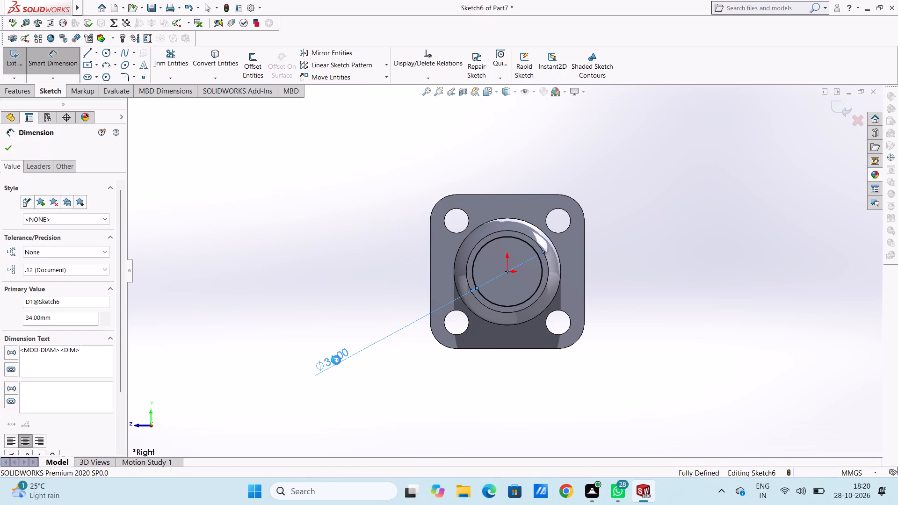
pyautogui.write('34.5')
pyautogui.press('Return')
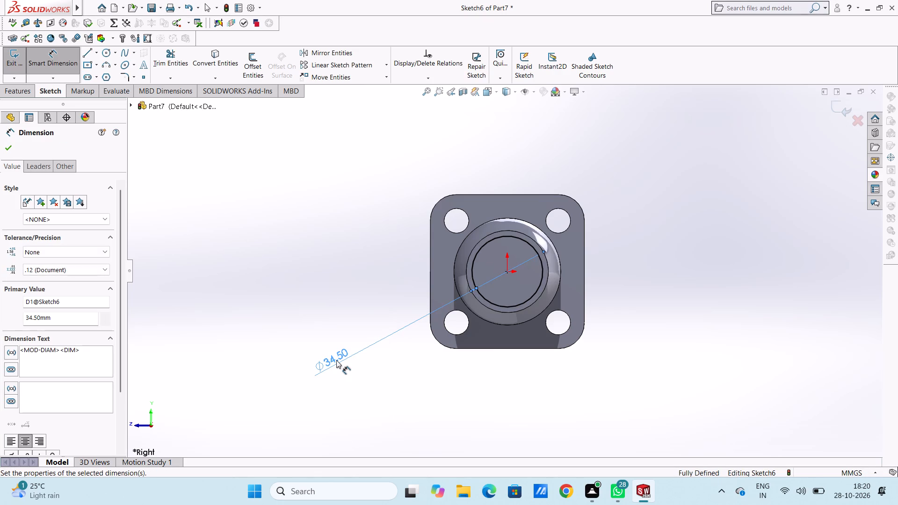
pyautogui.click(340, 298)
pyautogui.moveTo(330, 286); pyautogui.dragTo(368, 308, button='middle')
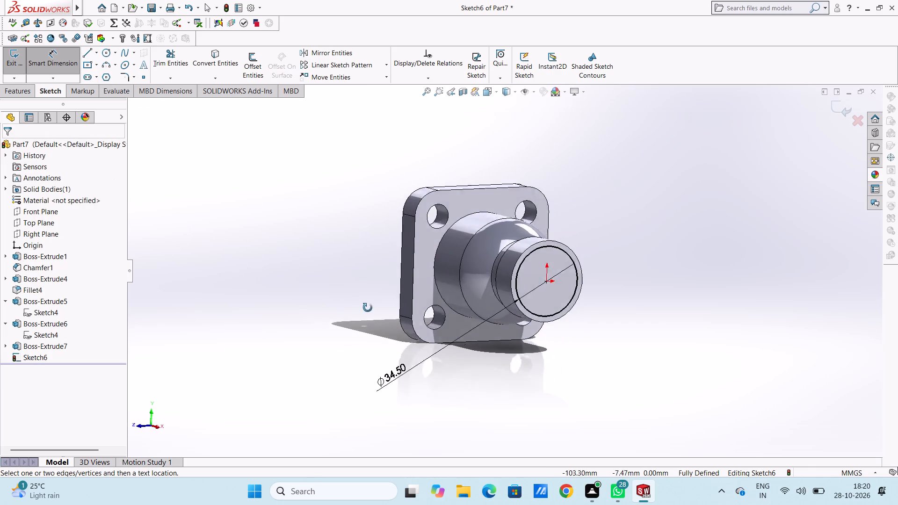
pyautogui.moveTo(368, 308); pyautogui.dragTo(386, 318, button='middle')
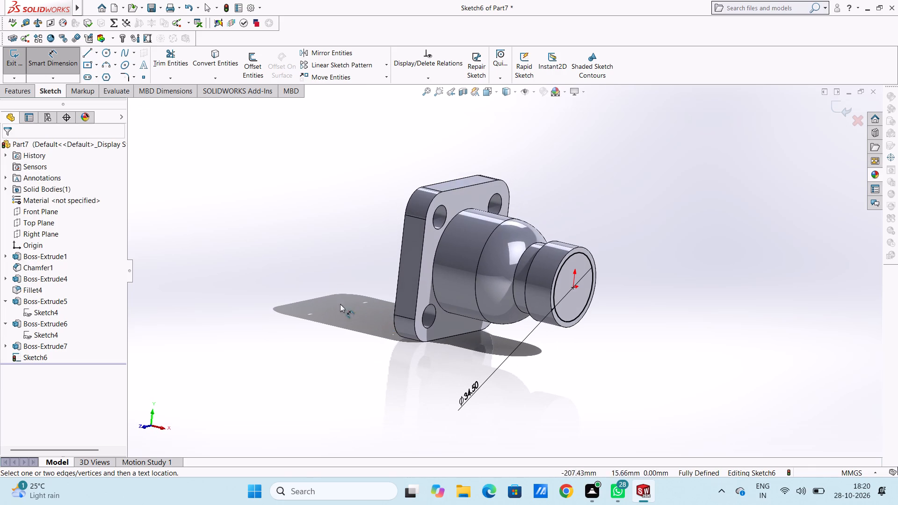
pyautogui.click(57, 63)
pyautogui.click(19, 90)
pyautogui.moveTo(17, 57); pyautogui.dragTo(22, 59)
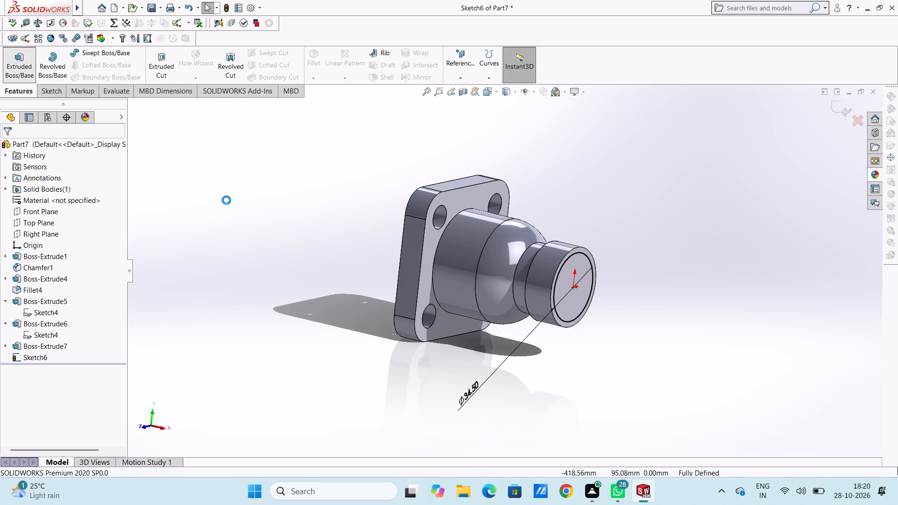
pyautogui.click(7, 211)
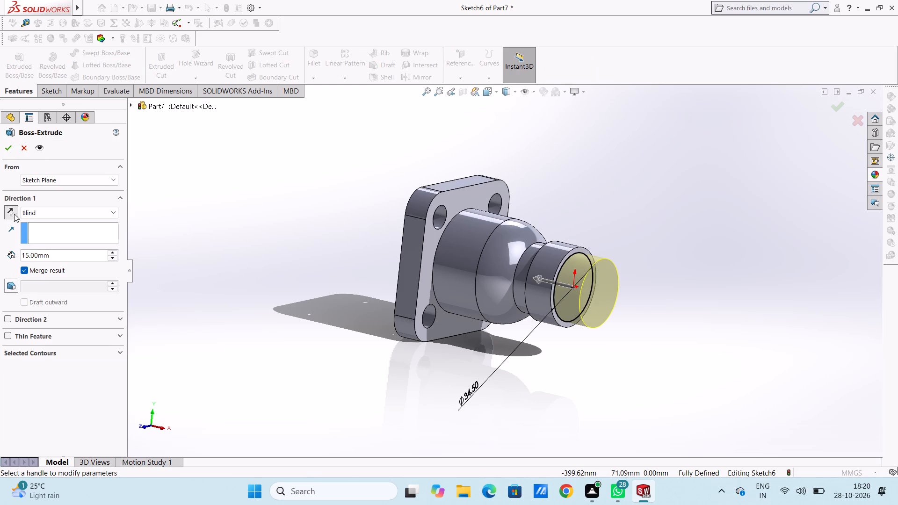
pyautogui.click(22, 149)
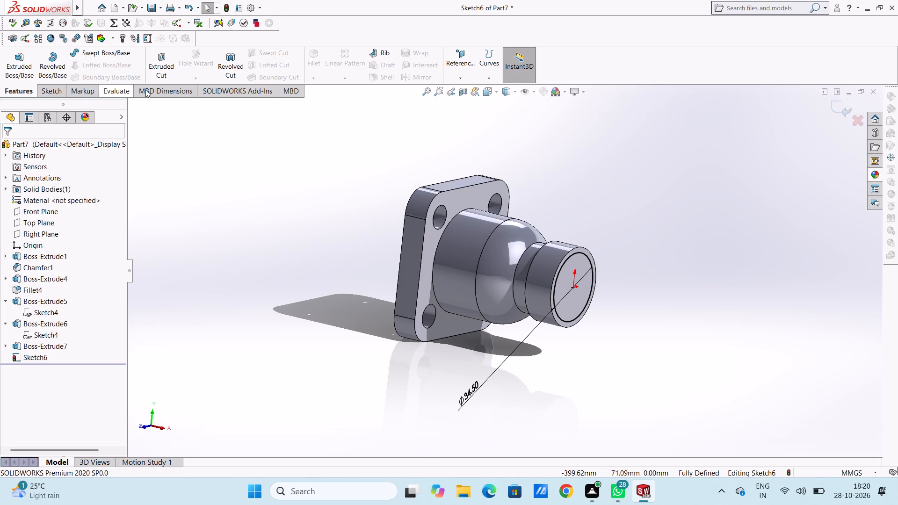
# Cut the 34.5 mm circle 5 mm deep into the end cylinder as a blind Extruded Cut.
pyautogui.click(161, 56)
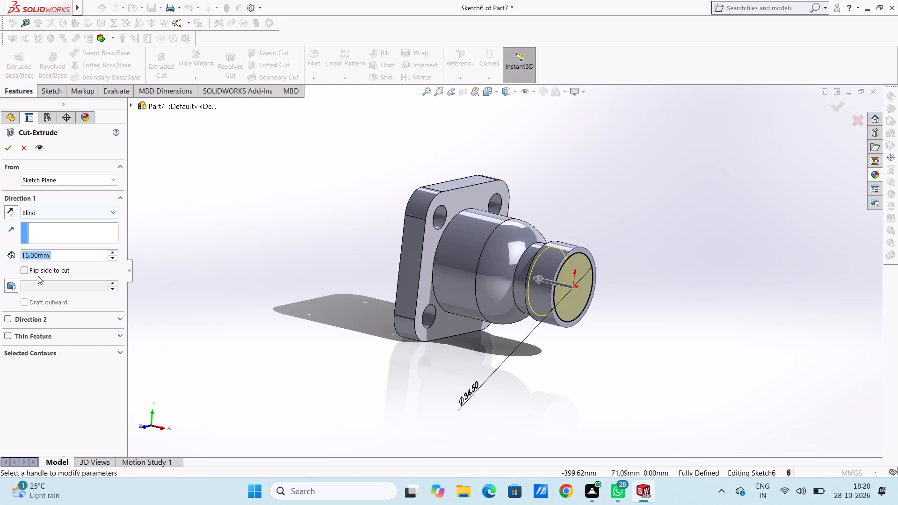
pyautogui.press('5')
pyautogui.press('Return')
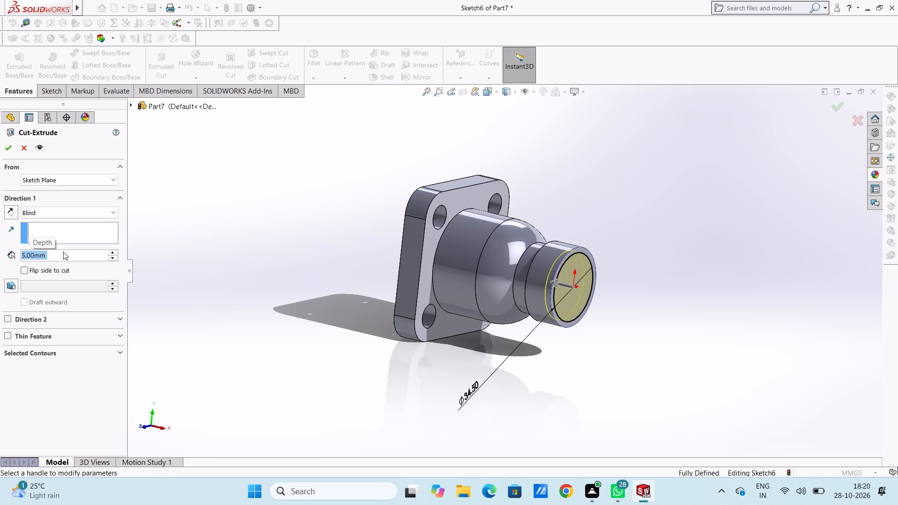
pyautogui.click(7, 148)
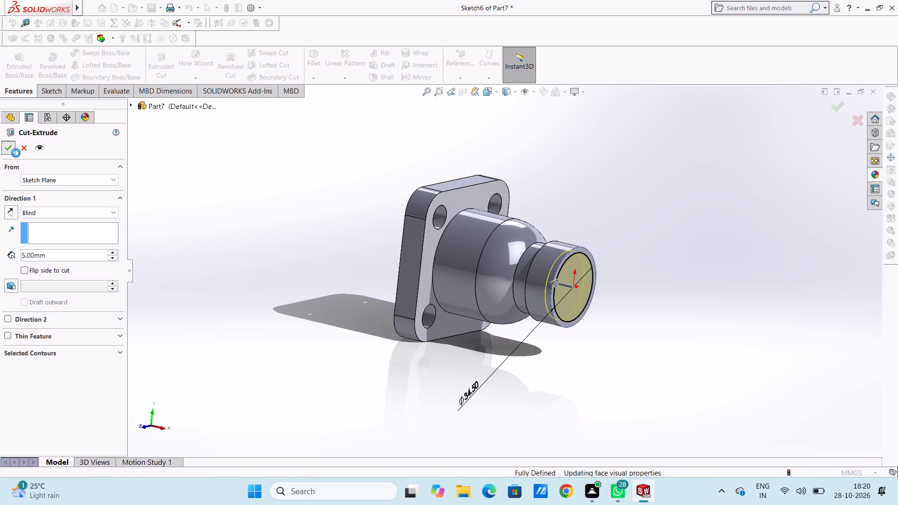
pyautogui.click(258, 275)
# Sketch a circle about 24.5 mm in diameter, centred on the origin, on the floor of the end recess.
pyautogui.moveTo(300, 310); pyautogui.dragTo(297, 260, button='middle')
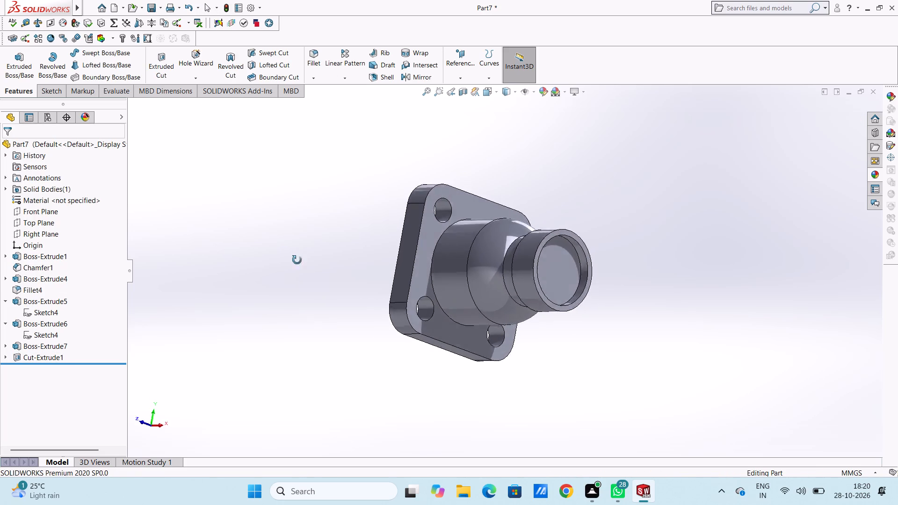
pyautogui.moveTo(297, 260); pyautogui.dragTo(255, 296, button='middle')
pyautogui.hotkey('ctrl', '4')
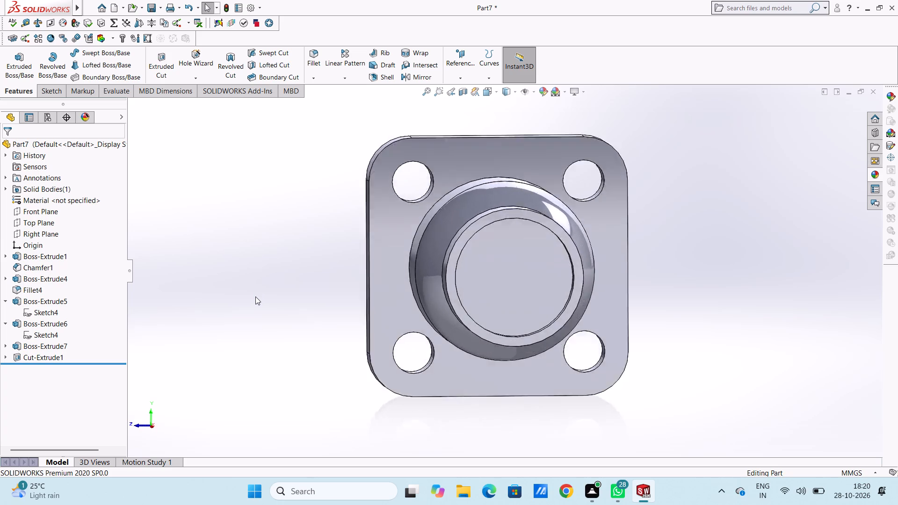
pyautogui.scroll(4, 255, 296)
pyautogui.click(505, 268)
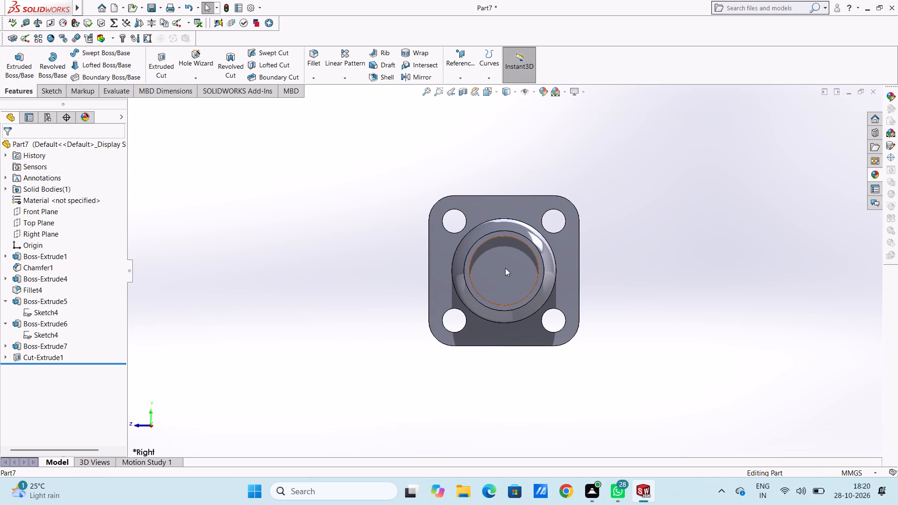
pyautogui.click(547, 246)
pyautogui.click(488, 188)
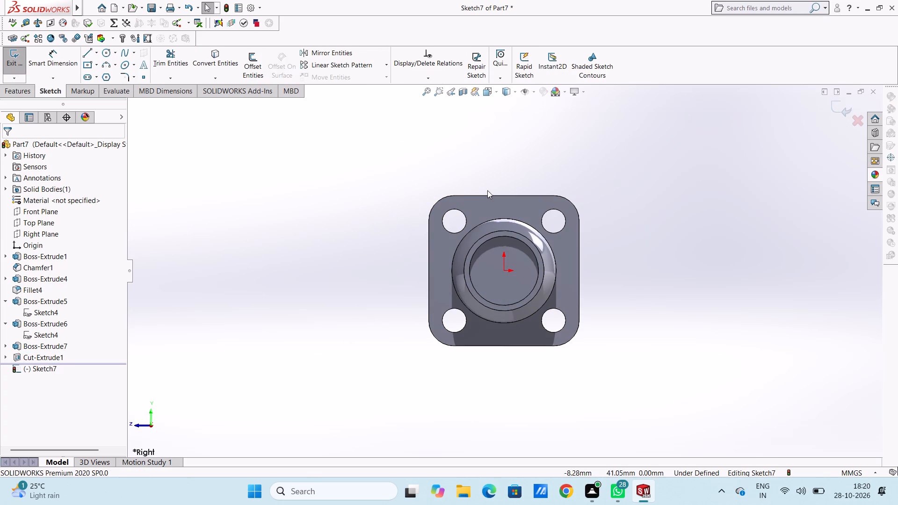
pyautogui.click(107, 51)
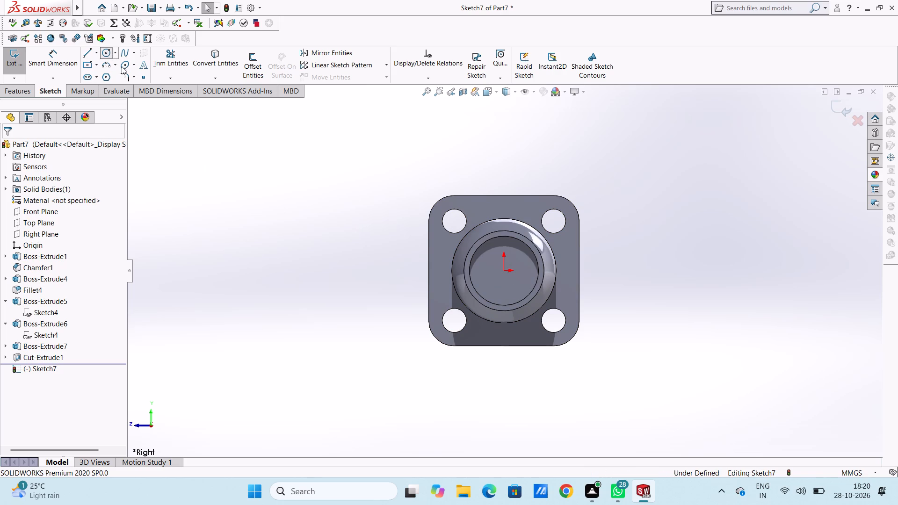
pyautogui.click(503, 269)
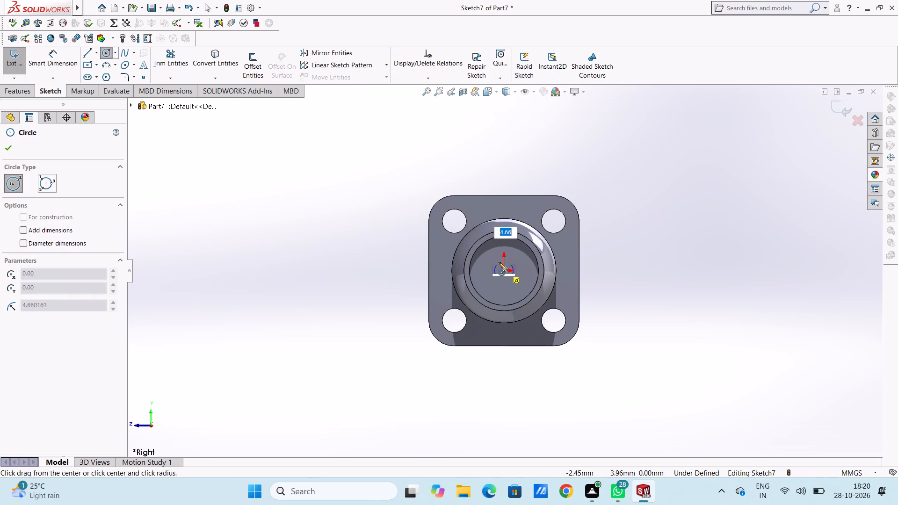
pyautogui.click(484, 256)
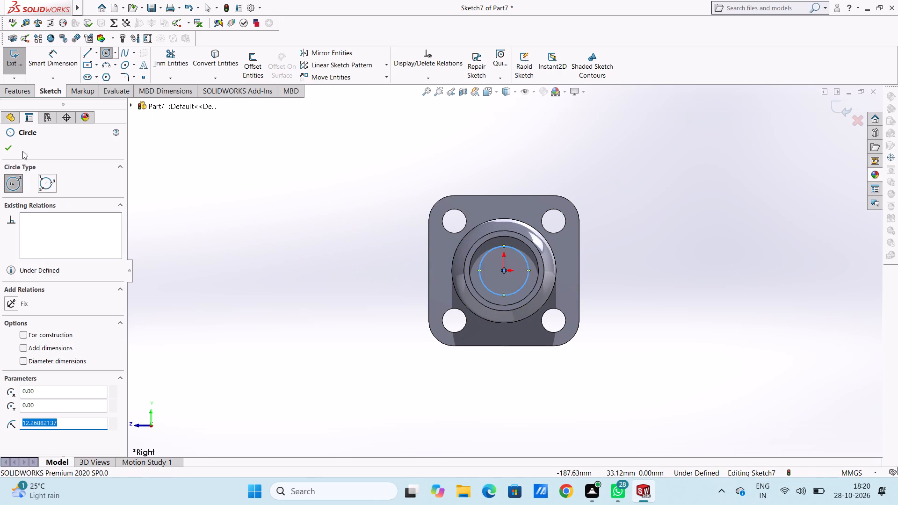
pyautogui.click(12, 146)
pyautogui.click(175, 198)
# Dimension the new circle on the recess floor to a 25 mm diameter.
pyautogui.click(63, 58)
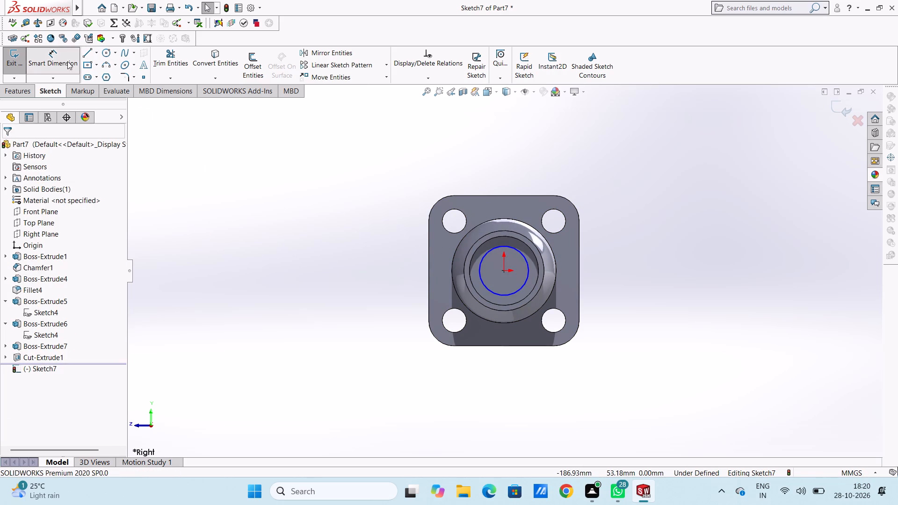
pyautogui.click(485, 283)
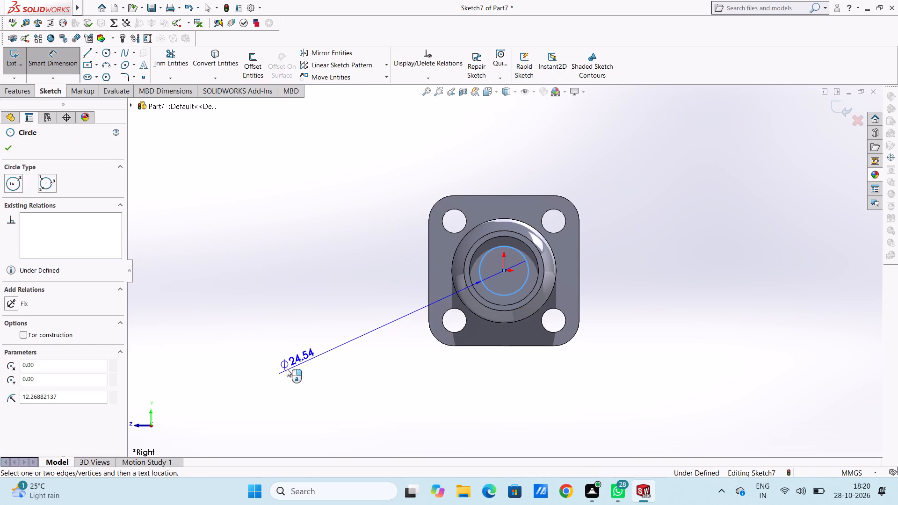
pyautogui.click(287, 368)
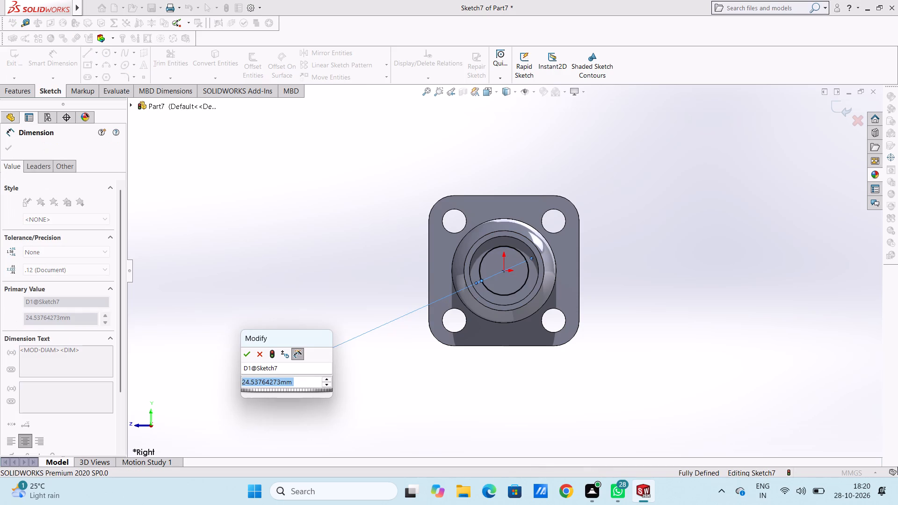
pyautogui.write('25')
pyautogui.press('Return')
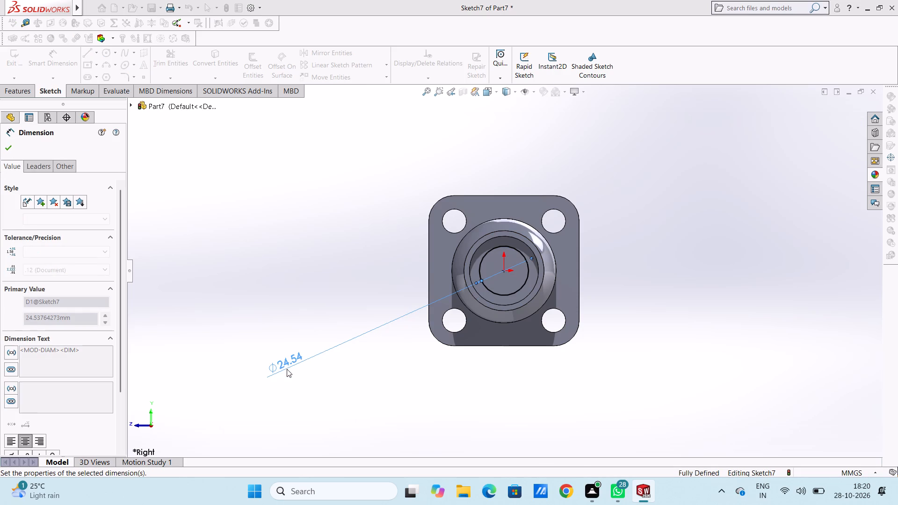
pyautogui.click(314, 263)
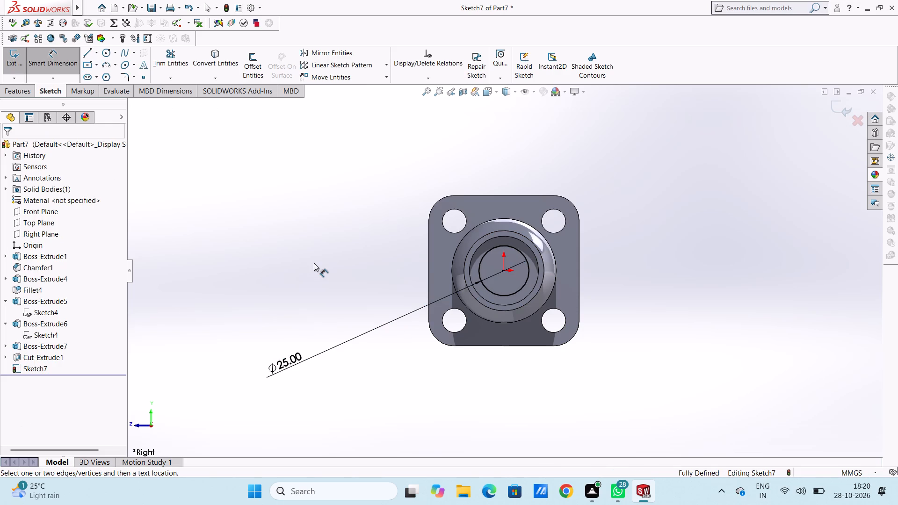
# Start a blind Extruded Cut from the 25 mm circle with a depth of 40 mm.
pyautogui.moveTo(317, 264); pyautogui.dragTo(354, 299, button='middle')
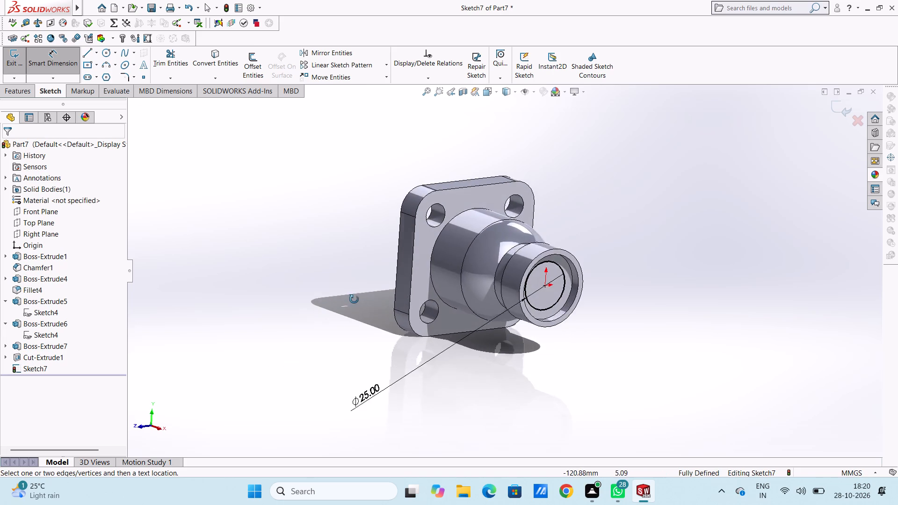
pyautogui.moveTo(354, 299); pyautogui.dragTo(377, 303, button='middle')
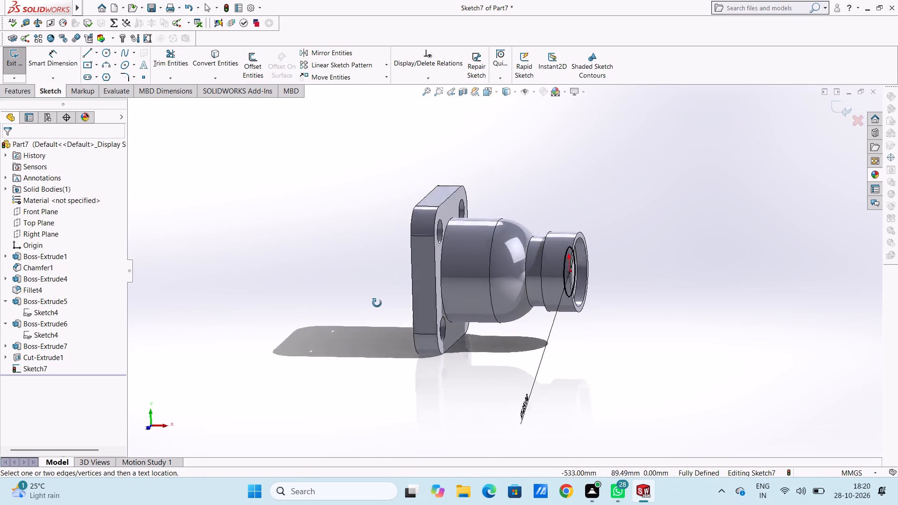
pyautogui.moveTo(377, 303); pyautogui.dragTo(375, 256, button='middle')
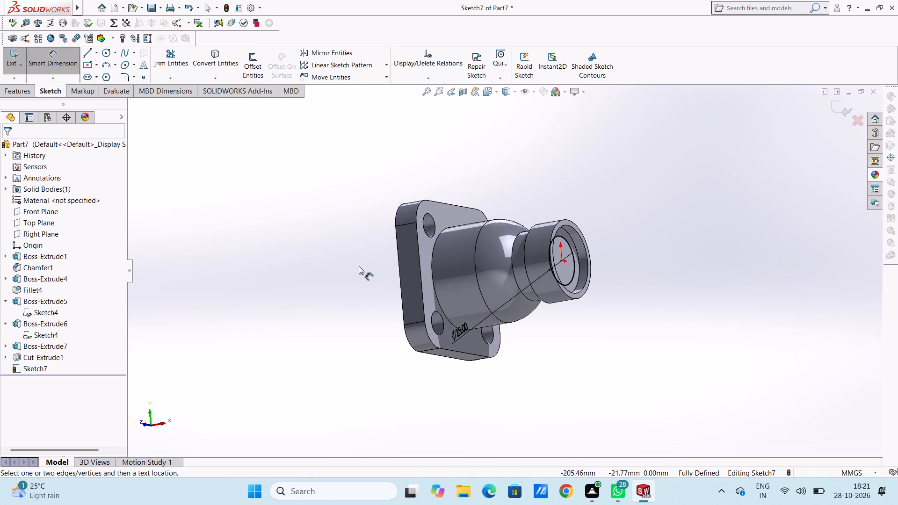
pyautogui.moveTo(290, 265); pyautogui.dragTo(293, 263, button='middle')
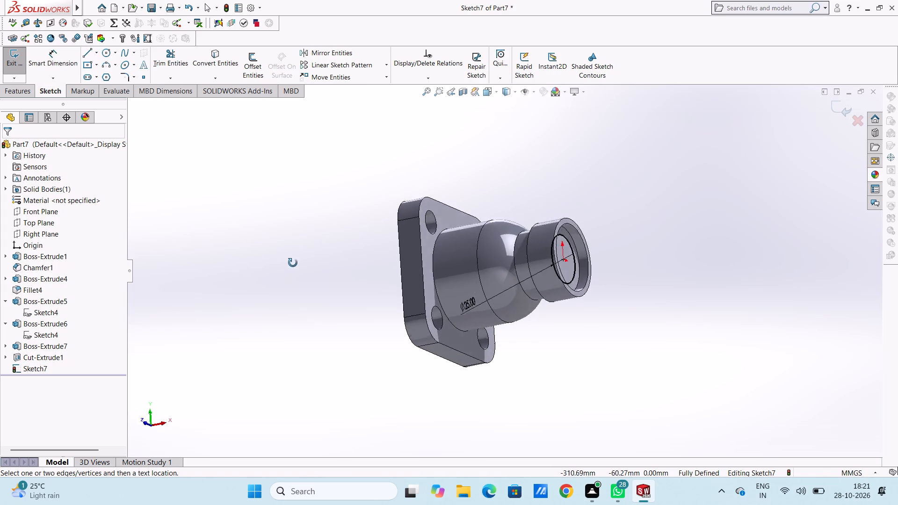
pyautogui.moveTo(293, 263); pyautogui.dragTo(306, 293, button='middle')
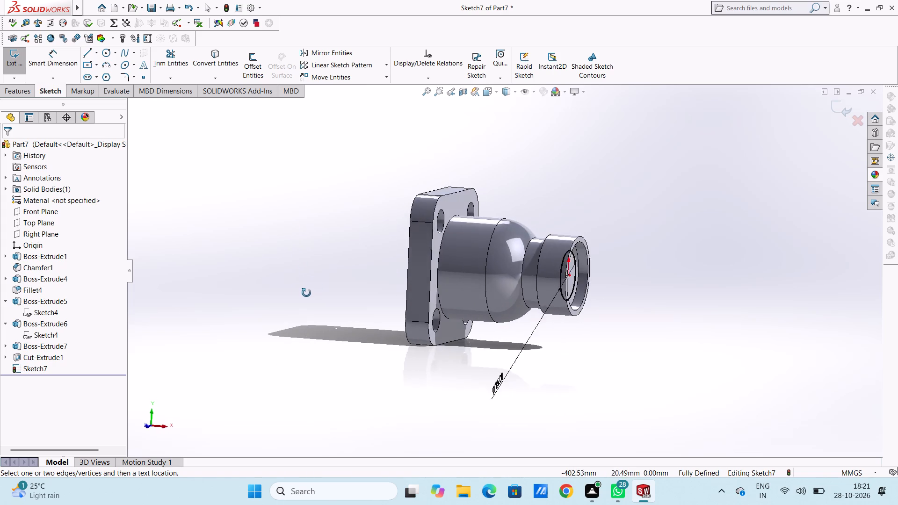
pyautogui.moveTo(306, 293); pyautogui.dragTo(289, 295, button='middle')
pyautogui.click(49, 65)
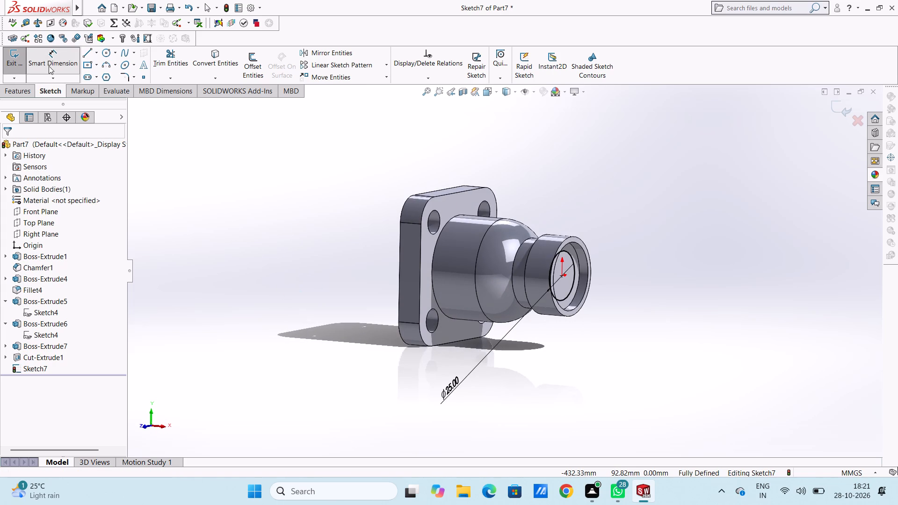
pyautogui.click(24, 93)
pyautogui.click(164, 63)
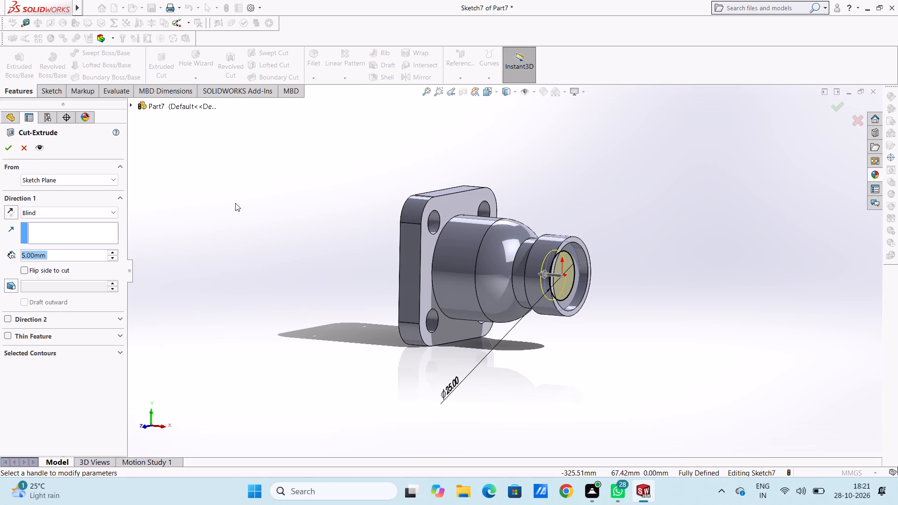
pyautogui.write('40')
pyautogui.press('Return')
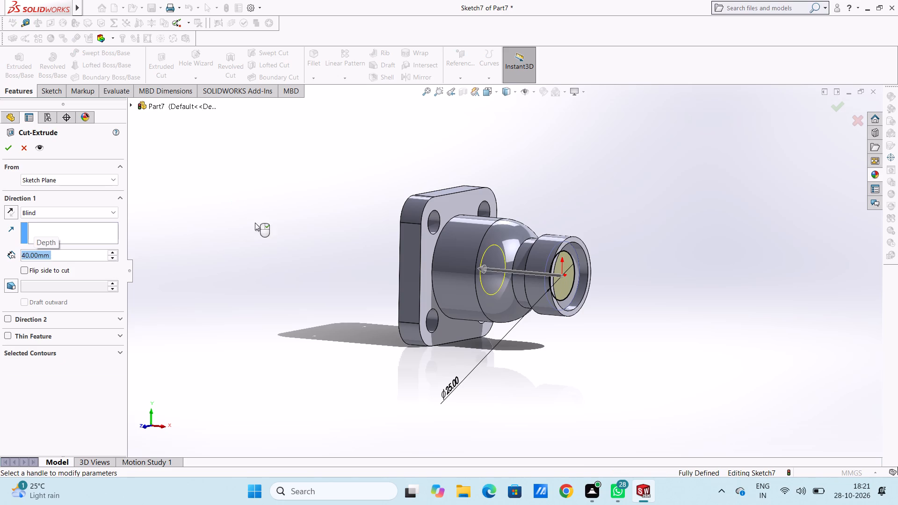
# Set the bore cut's depth to 30 mm and finish the cut.
pyautogui.moveTo(312, 235); pyautogui.dragTo(336, 258, button='middle')
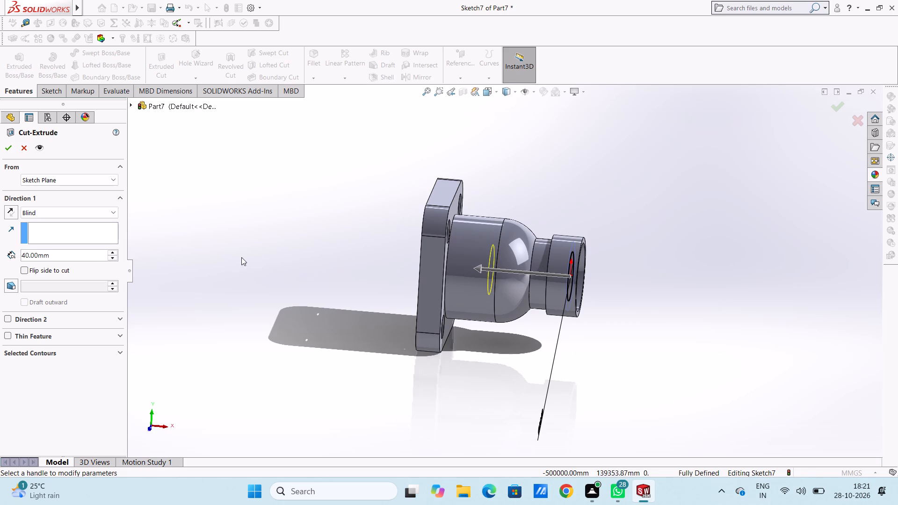
pyautogui.doubleClick(95, 258)
pyautogui.write('30')
pyautogui.press('Return')
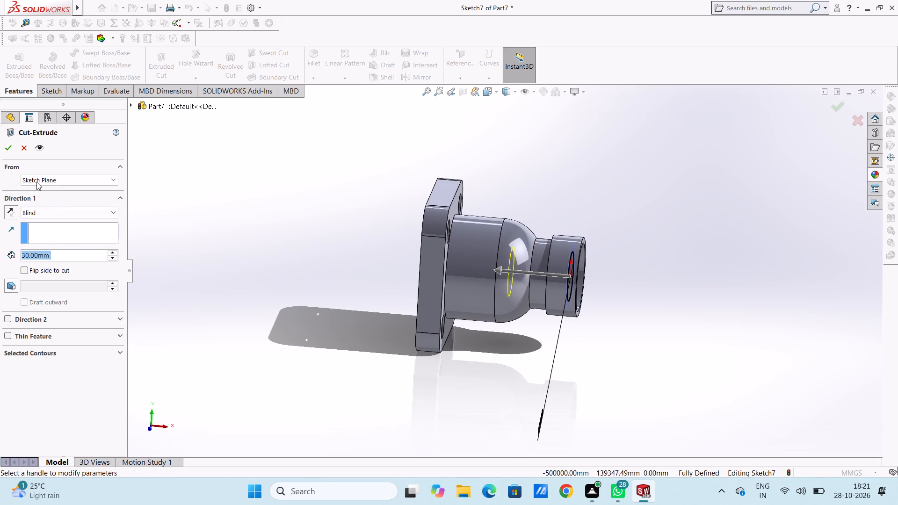
pyautogui.click(11, 147)
pyautogui.click(208, 262)
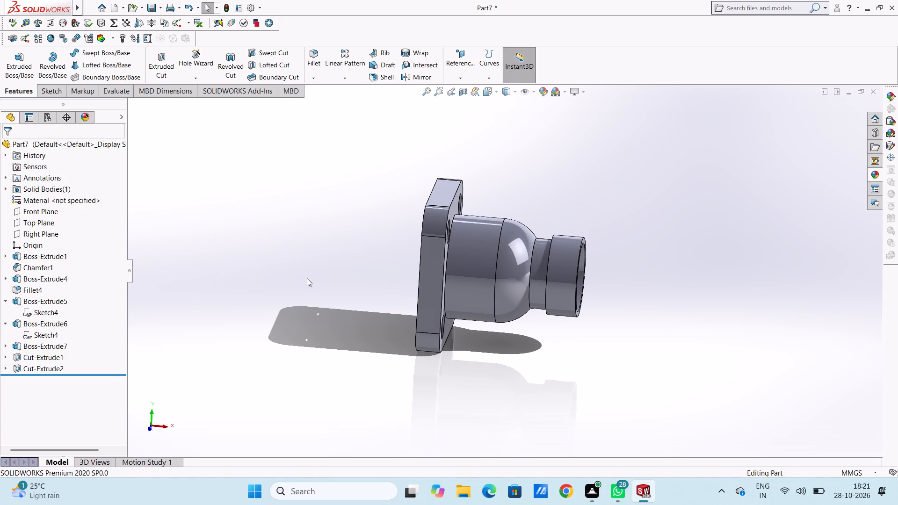
# Start a Thread feature on the end cylinder, located on its outer circular edge nearest the neck.
pyautogui.moveTo(308, 277); pyautogui.dragTo(311, 237, button='middle')
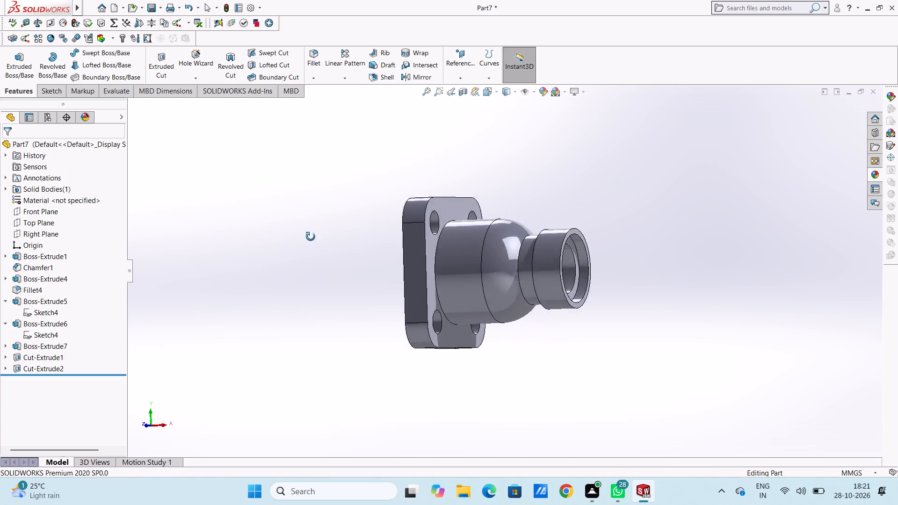
pyautogui.moveTo(311, 237); pyautogui.dragTo(339, 263, button='middle')
pyautogui.scroll(-3, 586, 224)
pyautogui.scroll(-2, 548, 283)
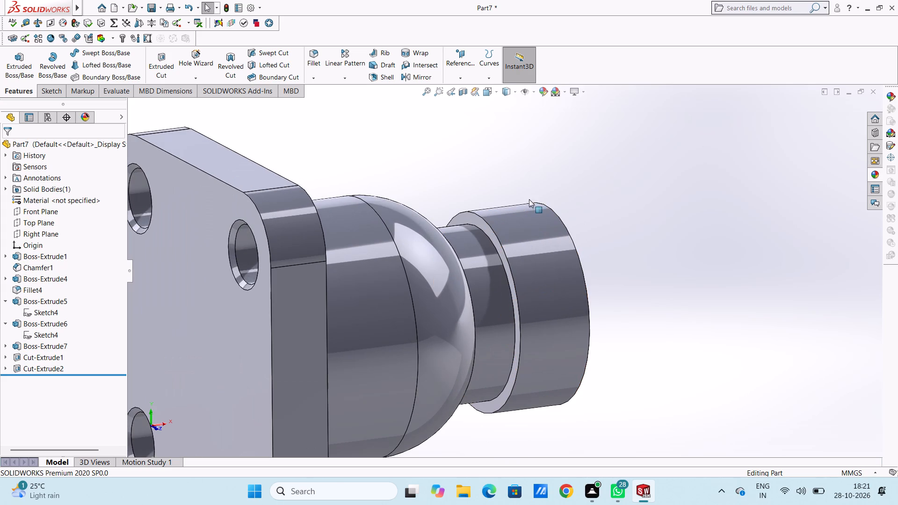
pyautogui.click(201, 80)
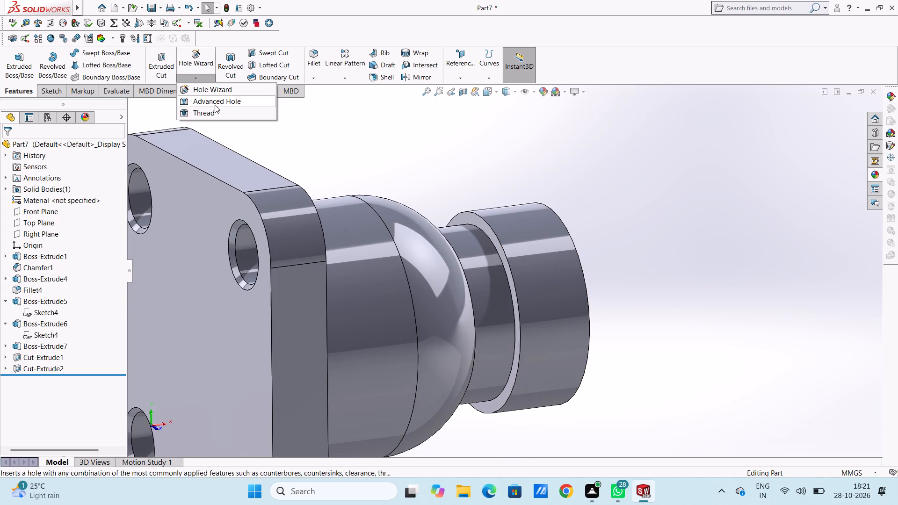
pyautogui.click(219, 112)
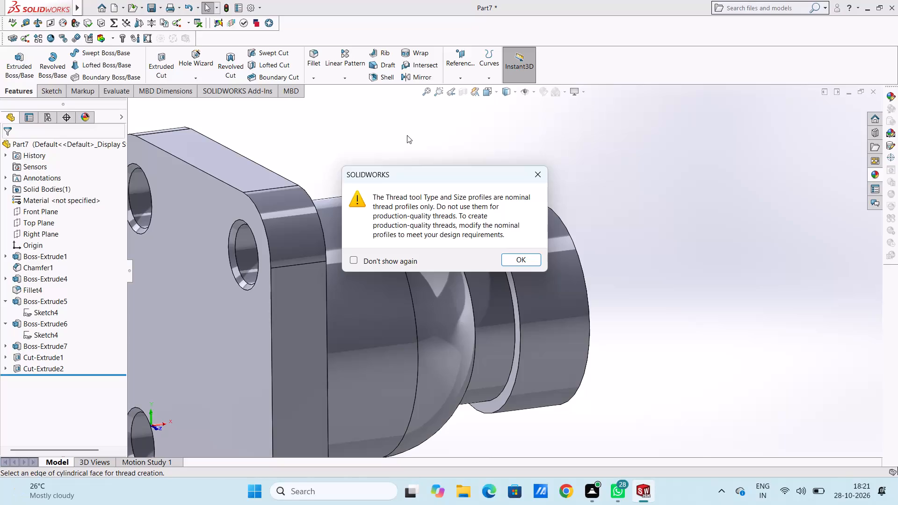
pyautogui.click(540, 177)
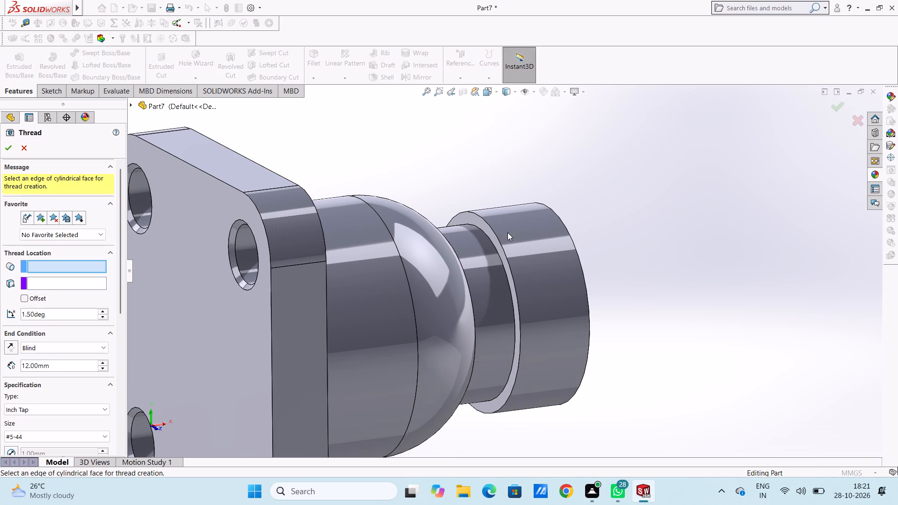
pyautogui.click(508, 266)
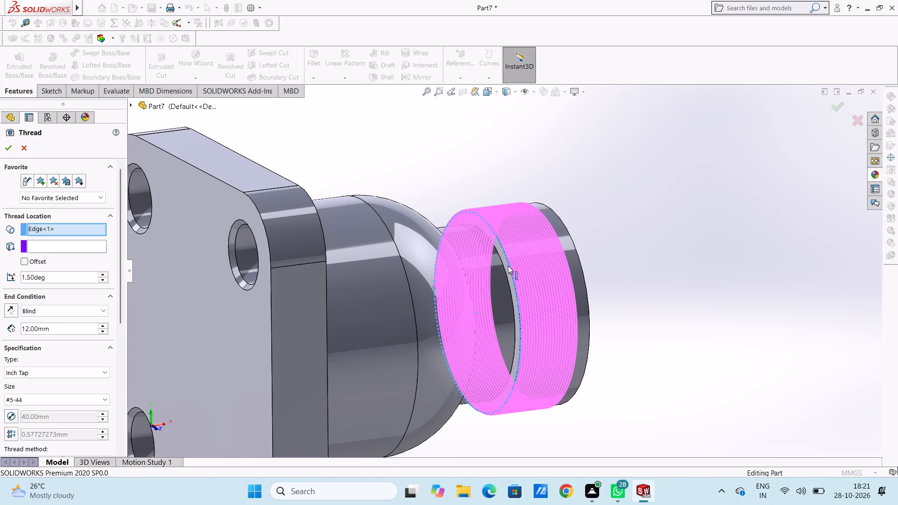
# Set the thread's end condition to Up To Selection, ending at the outer edge of the cylinder's free end.
pyautogui.scroll(-1, 120, 291)
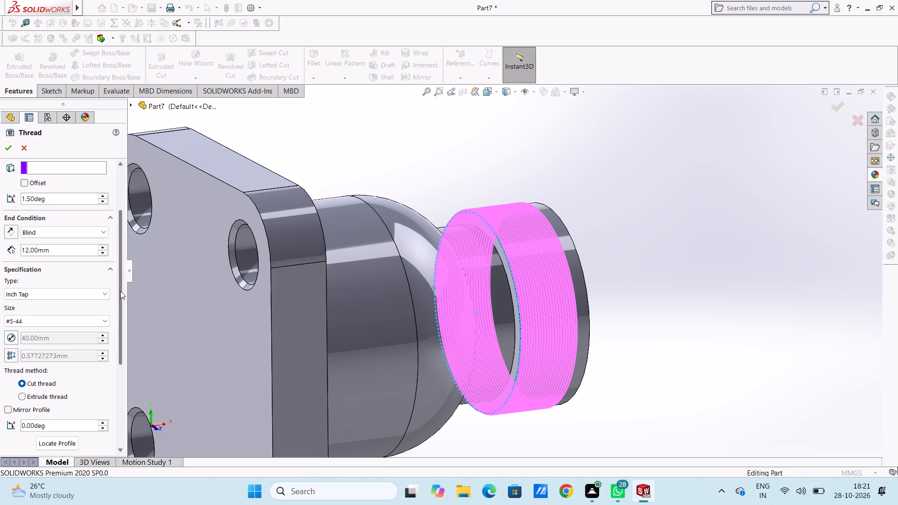
pyautogui.scroll(-1, 120, 291)
pyautogui.scroll(3, 120, 291)
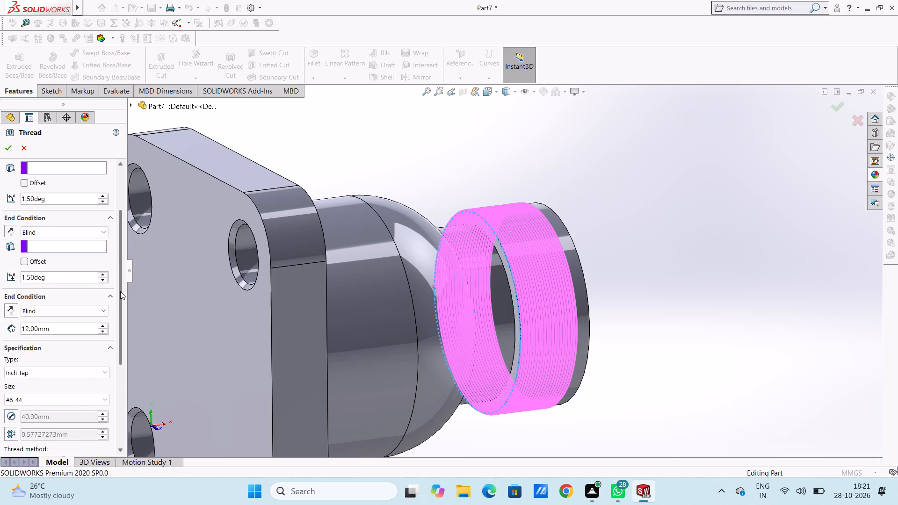
pyautogui.click(63, 310)
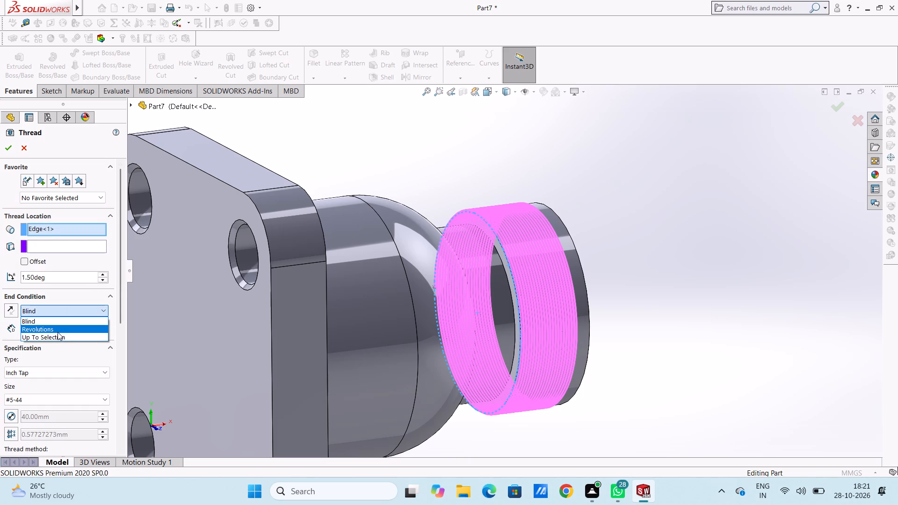
pyautogui.click(58, 329)
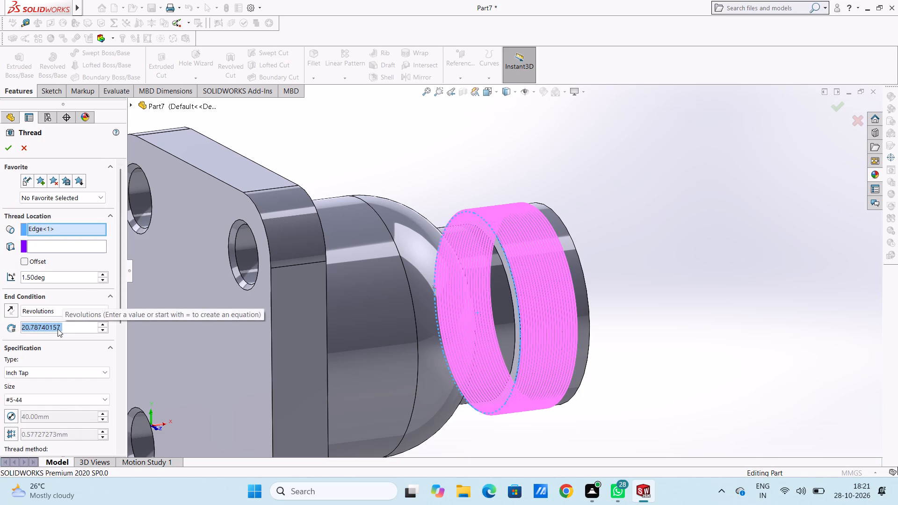
pyautogui.click(68, 315)
pyautogui.click(56, 338)
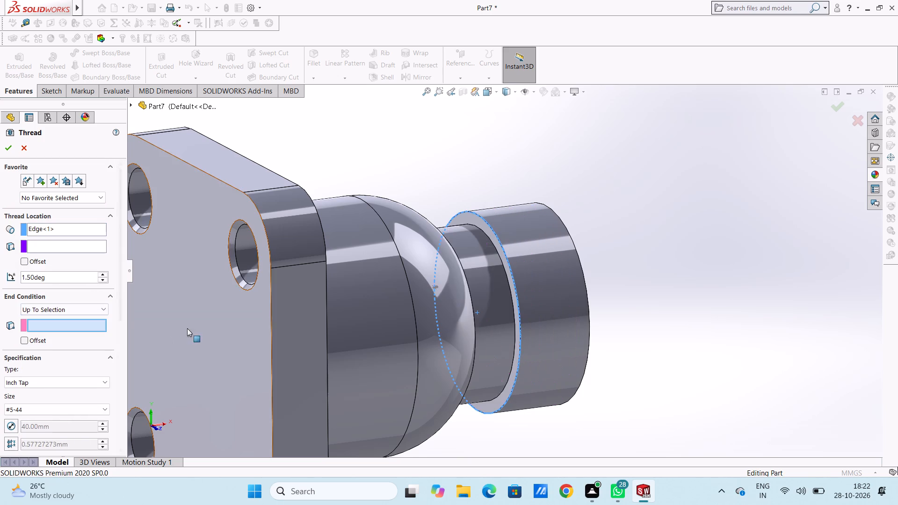
pyautogui.click(578, 250)
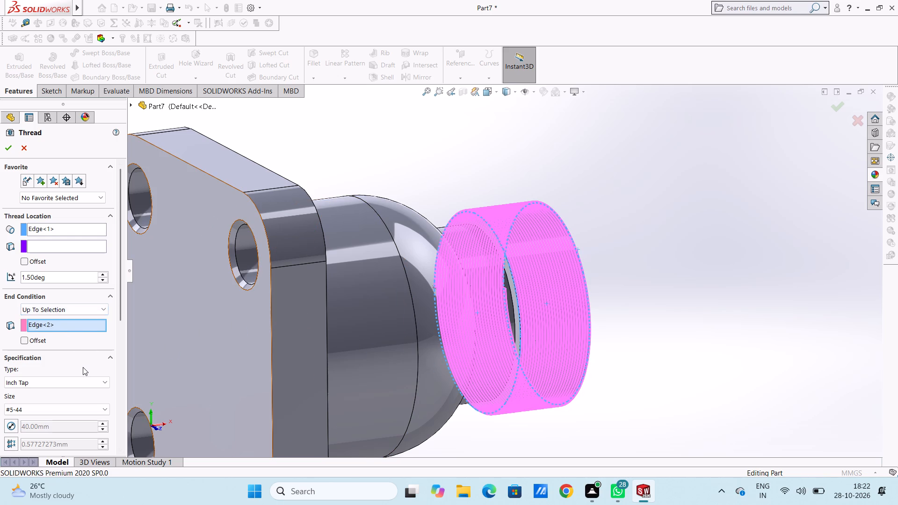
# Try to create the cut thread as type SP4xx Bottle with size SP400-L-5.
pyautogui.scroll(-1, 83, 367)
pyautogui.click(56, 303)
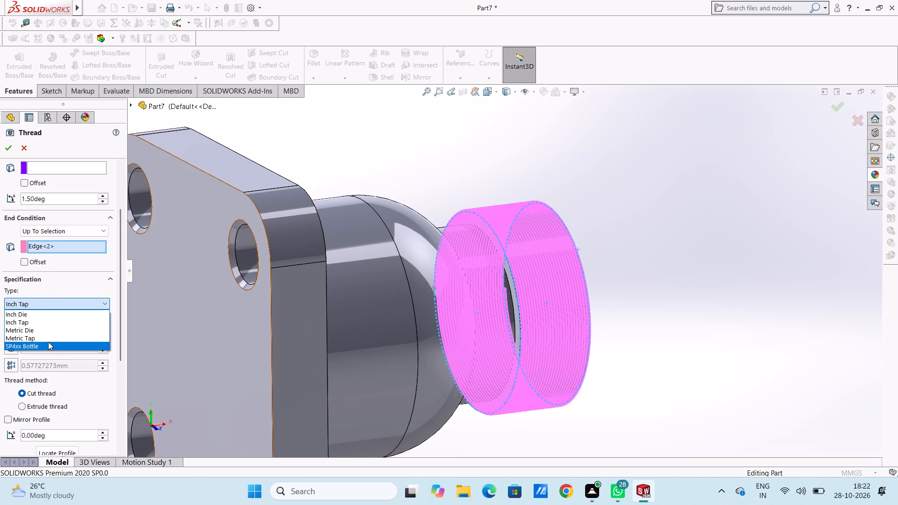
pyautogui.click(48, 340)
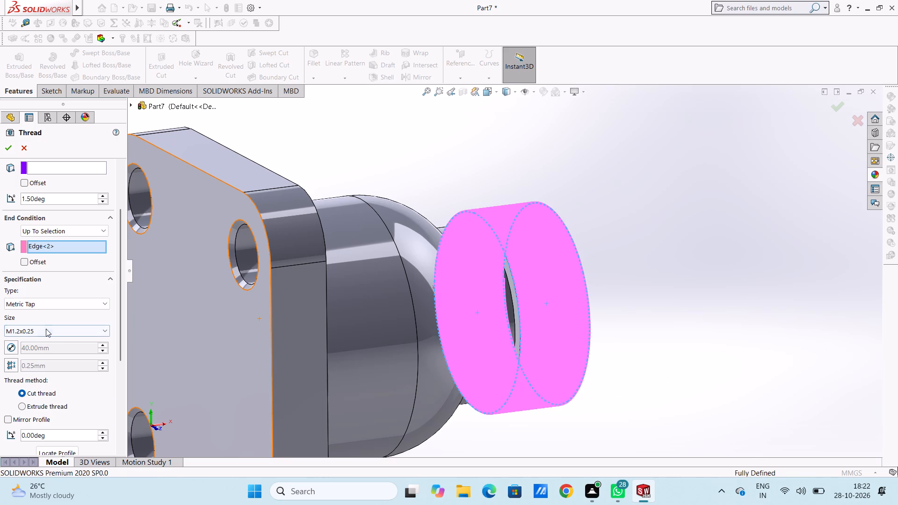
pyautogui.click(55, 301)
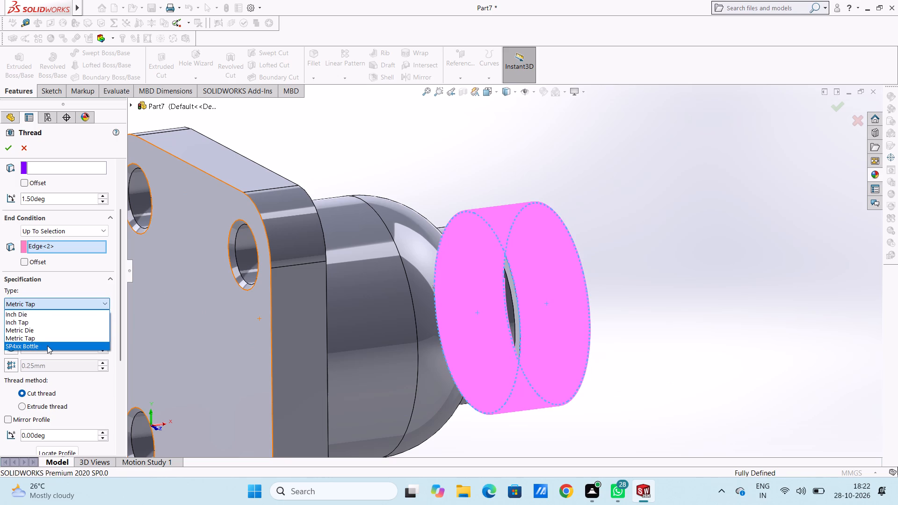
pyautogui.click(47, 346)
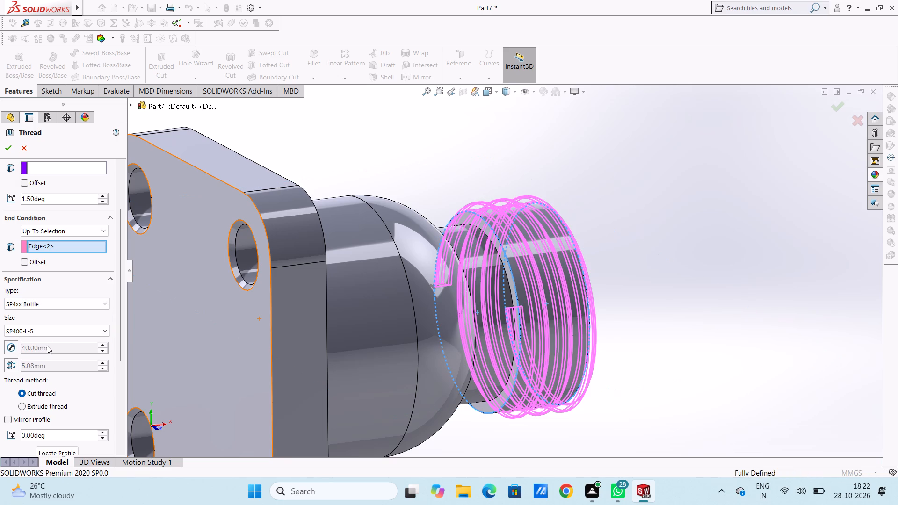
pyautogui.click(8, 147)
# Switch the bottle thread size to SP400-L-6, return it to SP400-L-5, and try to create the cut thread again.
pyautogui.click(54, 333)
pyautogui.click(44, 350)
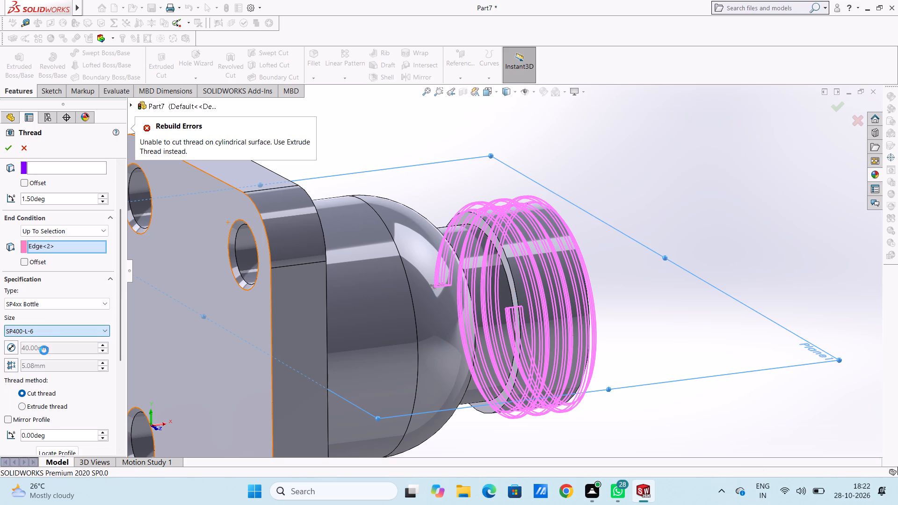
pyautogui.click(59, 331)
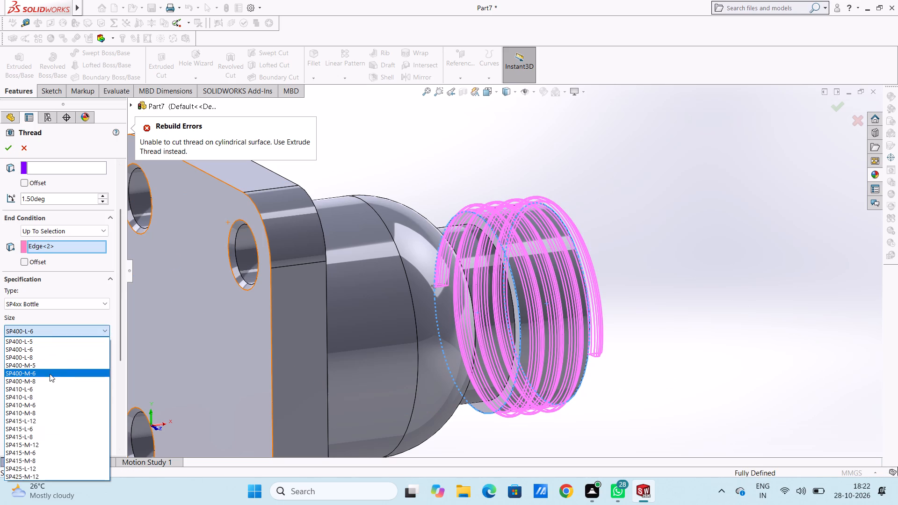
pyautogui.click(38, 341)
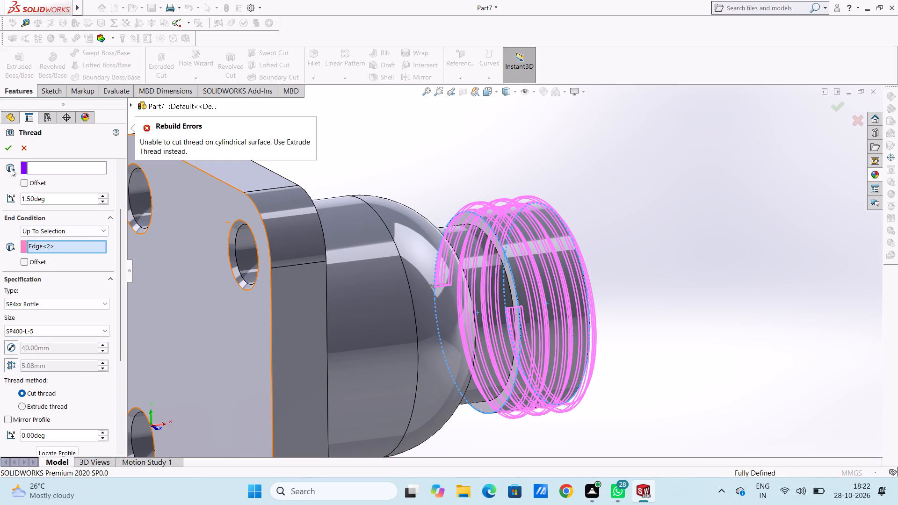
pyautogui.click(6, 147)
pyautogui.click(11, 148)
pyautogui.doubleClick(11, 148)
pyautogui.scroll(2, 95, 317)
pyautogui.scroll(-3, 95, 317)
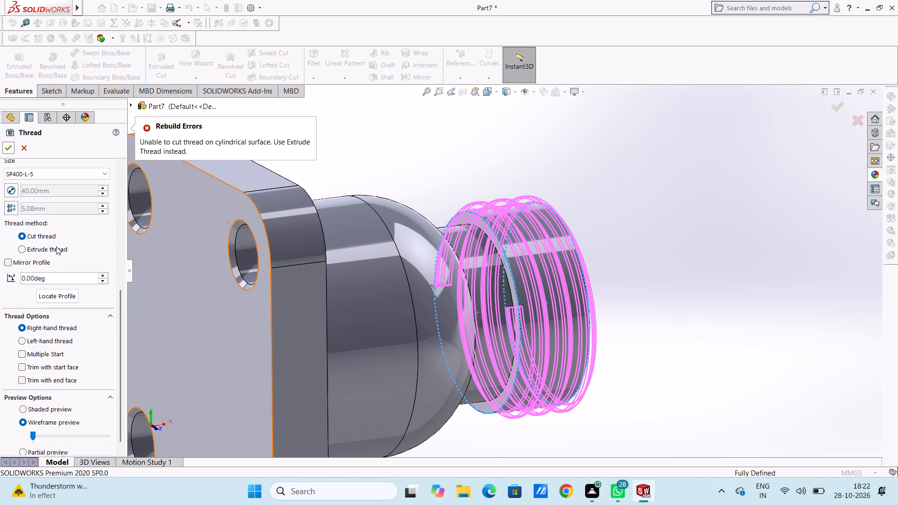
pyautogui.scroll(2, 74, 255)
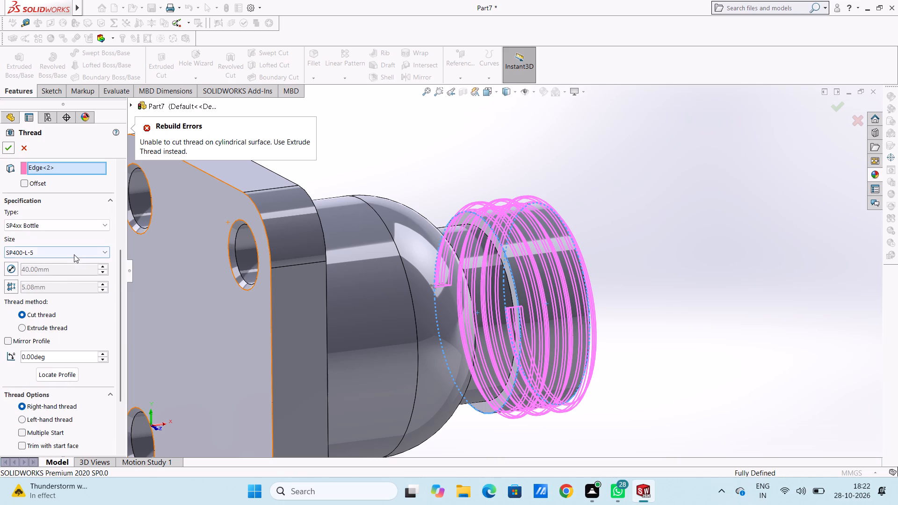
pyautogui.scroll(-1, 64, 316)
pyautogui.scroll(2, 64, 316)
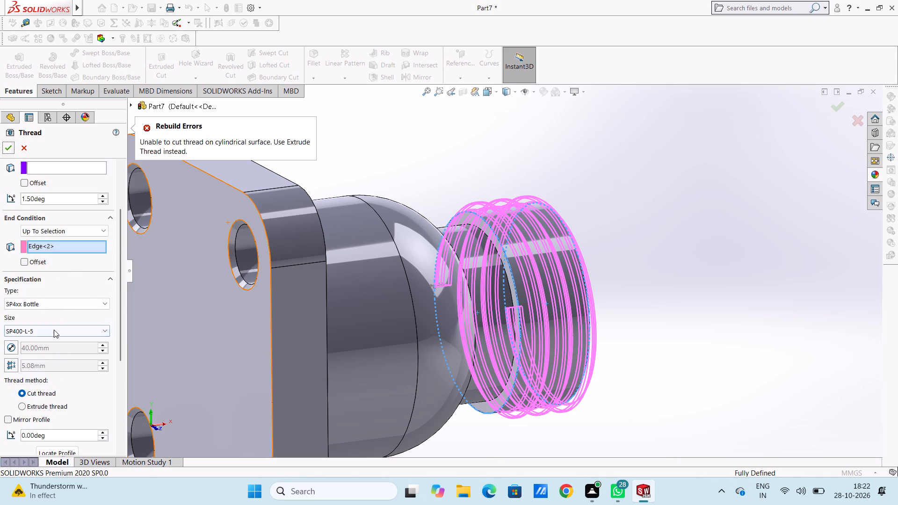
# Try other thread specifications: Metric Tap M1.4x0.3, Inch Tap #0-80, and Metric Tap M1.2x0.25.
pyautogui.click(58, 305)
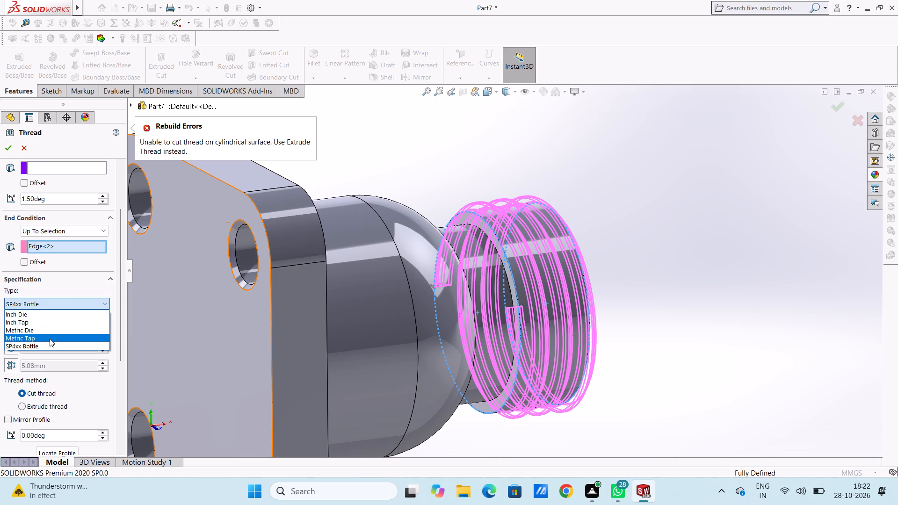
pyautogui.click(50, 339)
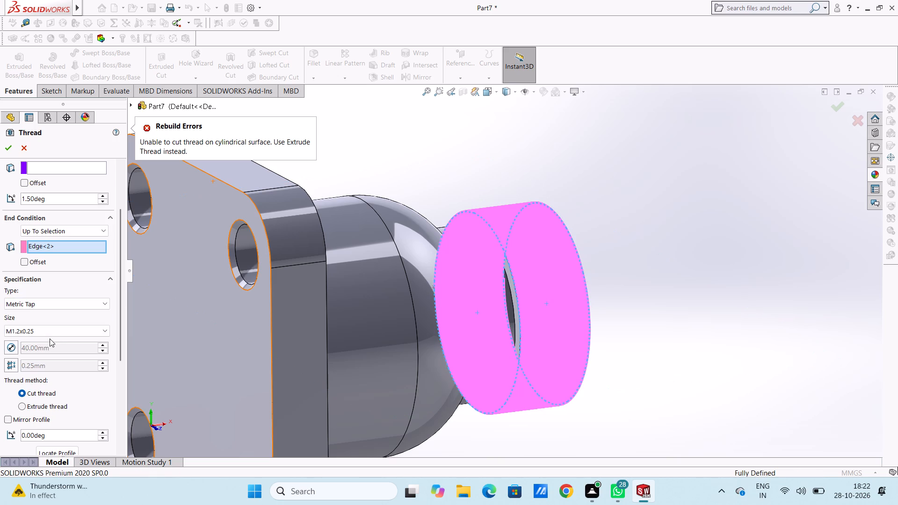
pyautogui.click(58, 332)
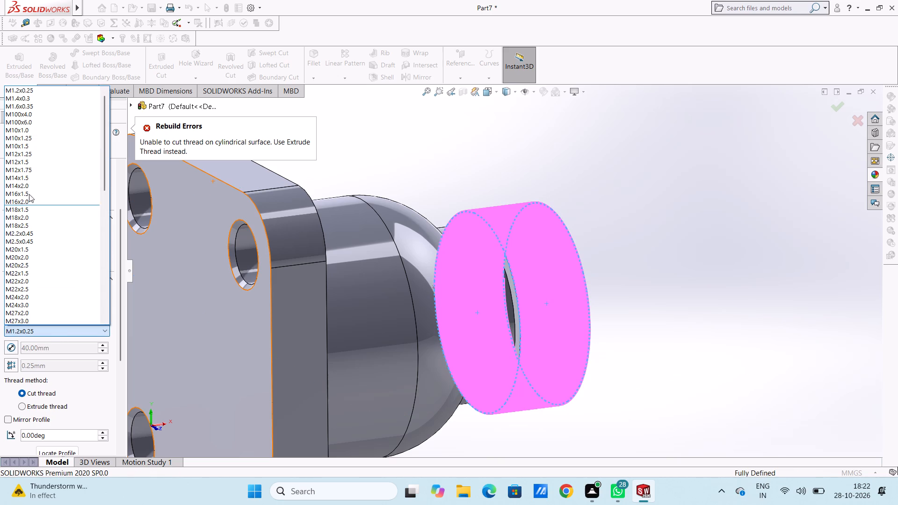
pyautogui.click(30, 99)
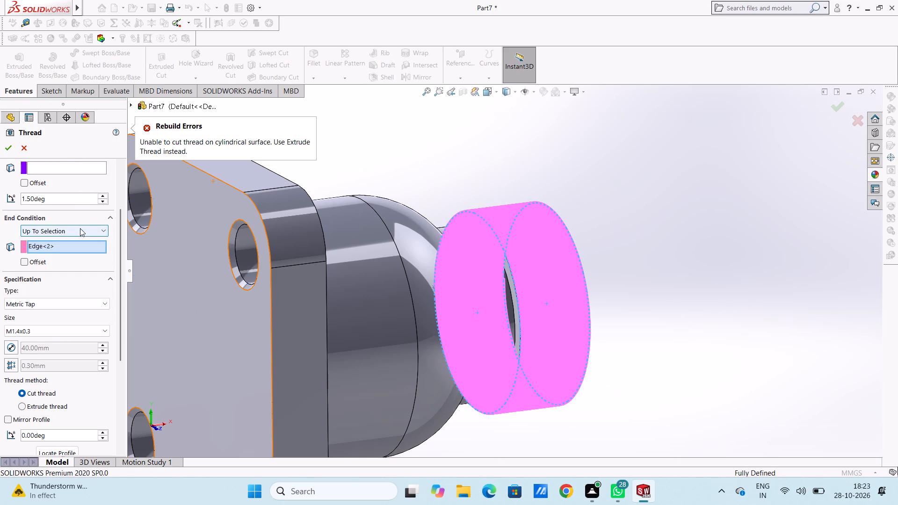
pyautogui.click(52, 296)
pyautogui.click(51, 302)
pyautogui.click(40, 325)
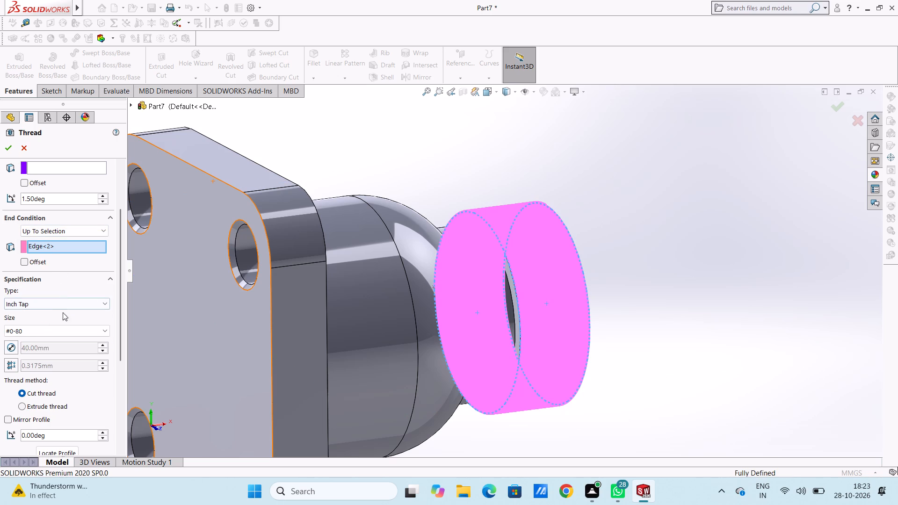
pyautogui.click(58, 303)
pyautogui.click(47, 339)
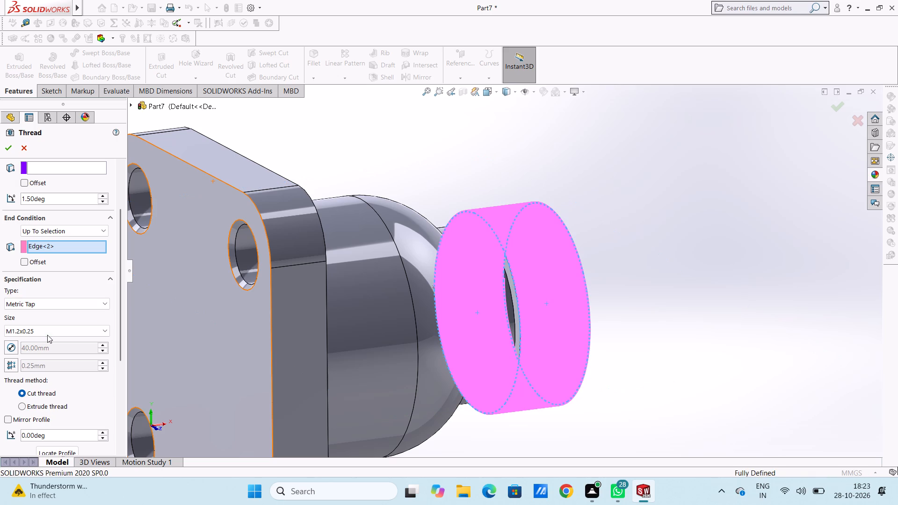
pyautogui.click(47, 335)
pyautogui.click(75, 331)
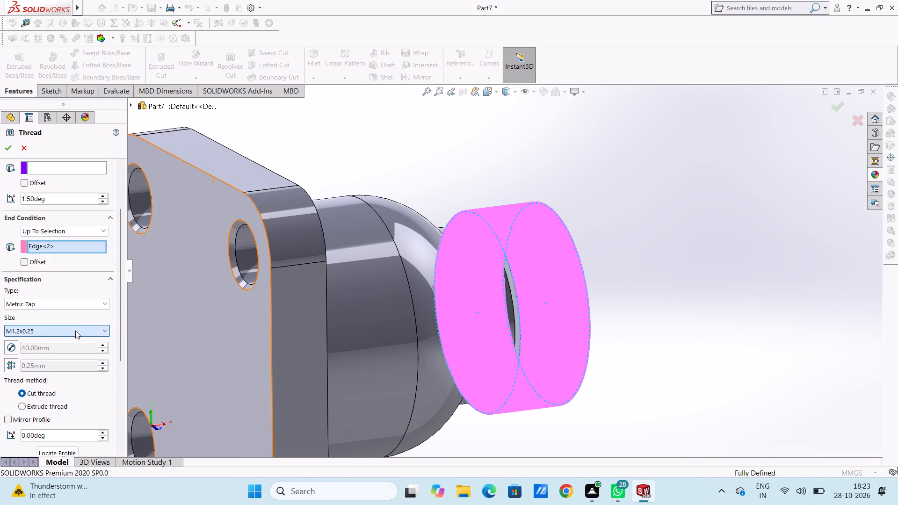
# Set the thread type to SP4xx Bottle, size SP400-L-5, and apply it as a cut thread.
pyautogui.click(66, 305)
pyautogui.click(61, 351)
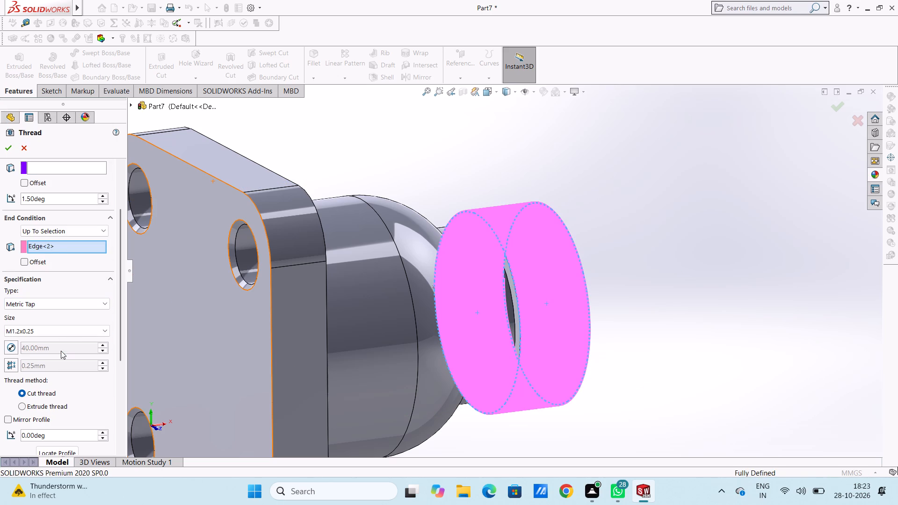
pyautogui.click(64, 303)
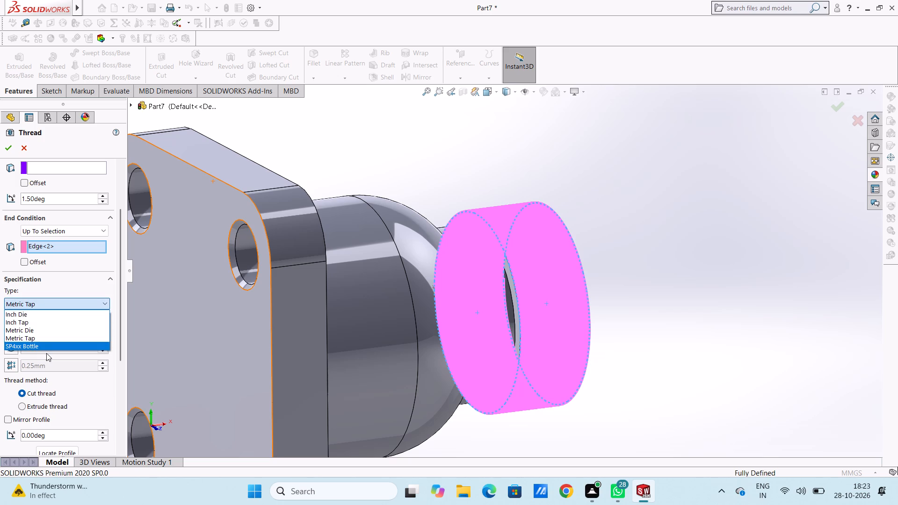
pyautogui.click(45, 347)
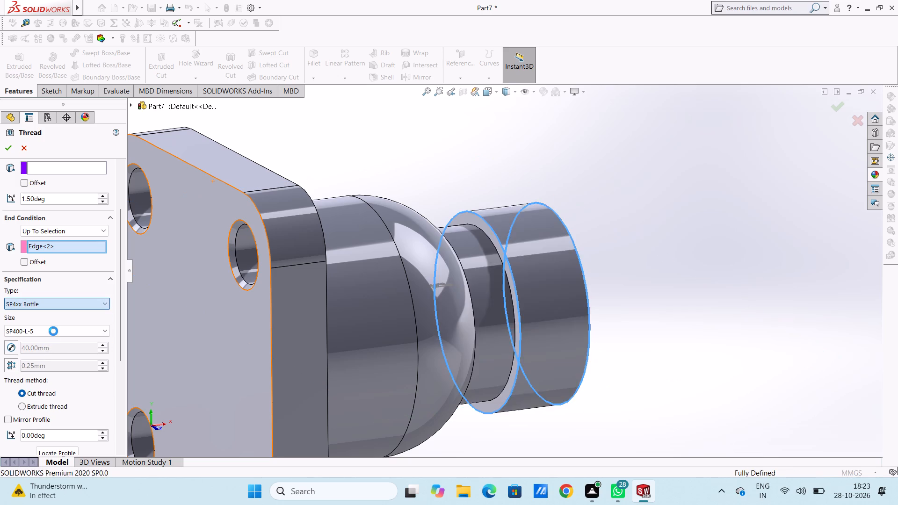
pyautogui.click(8, 147)
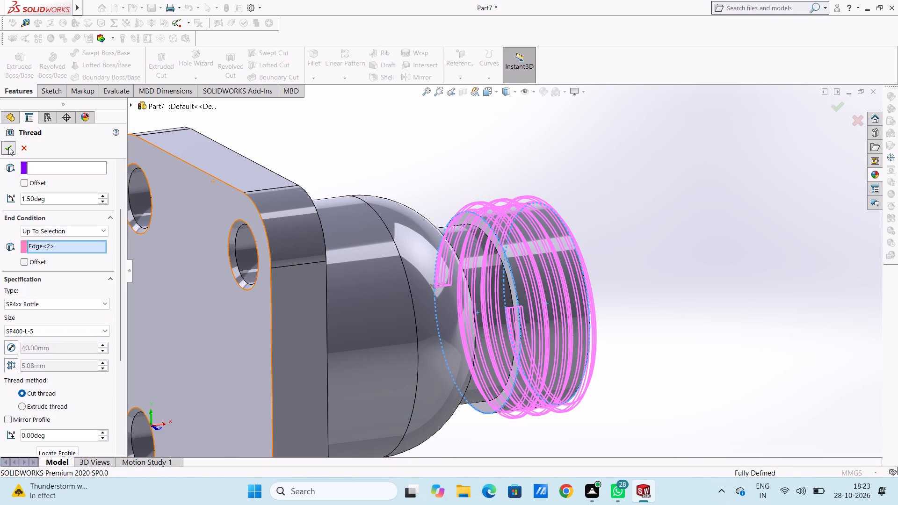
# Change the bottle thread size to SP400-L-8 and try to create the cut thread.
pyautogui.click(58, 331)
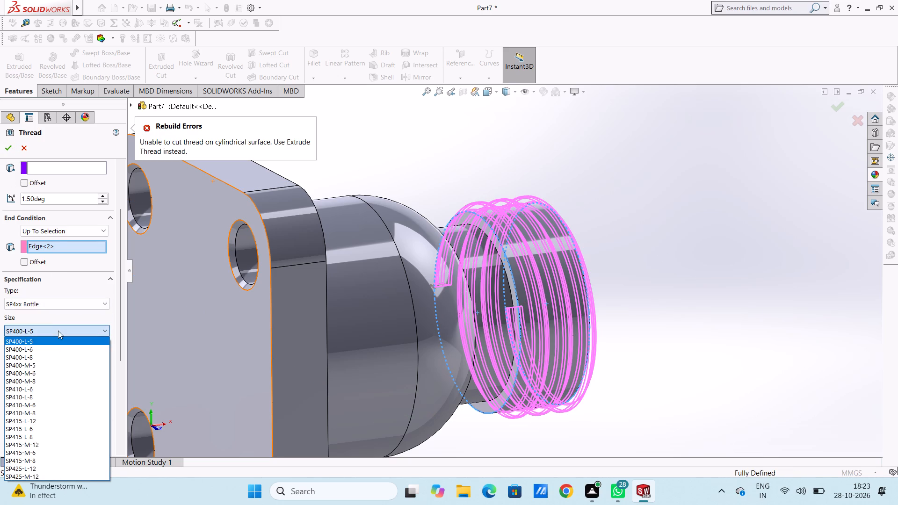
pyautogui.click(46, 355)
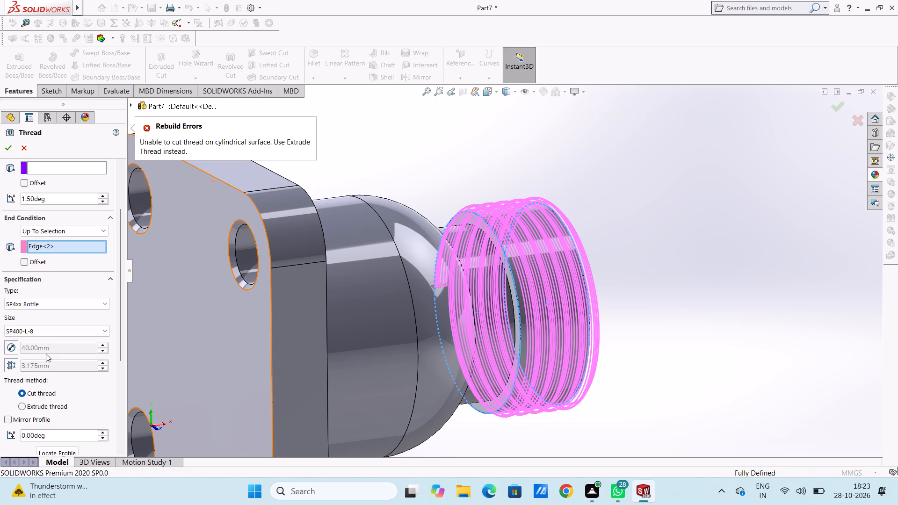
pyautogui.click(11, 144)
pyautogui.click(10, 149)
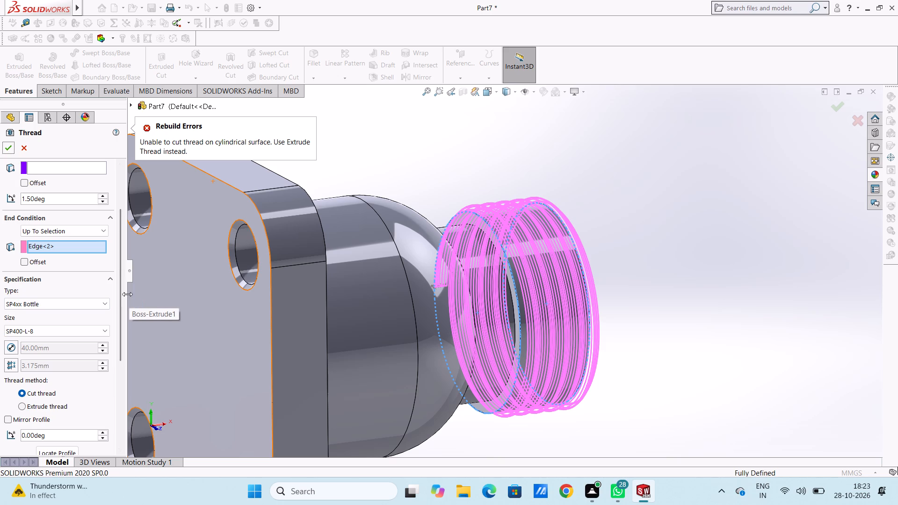
# Enable trimming the thread with the end face and try to create the cut thread again.
pyautogui.scroll(-4, 126, 290)
pyautogui.scroll(-7, 123, 368)
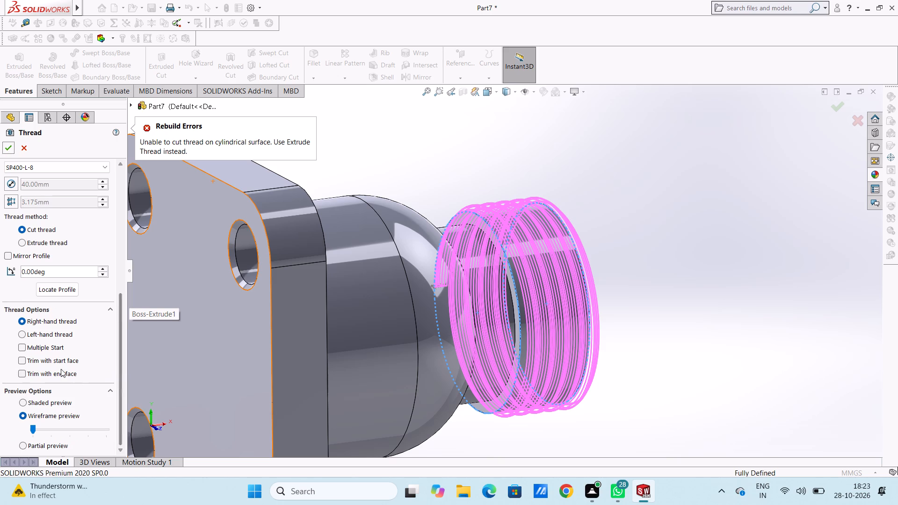
pyautogui.click(22, 375)
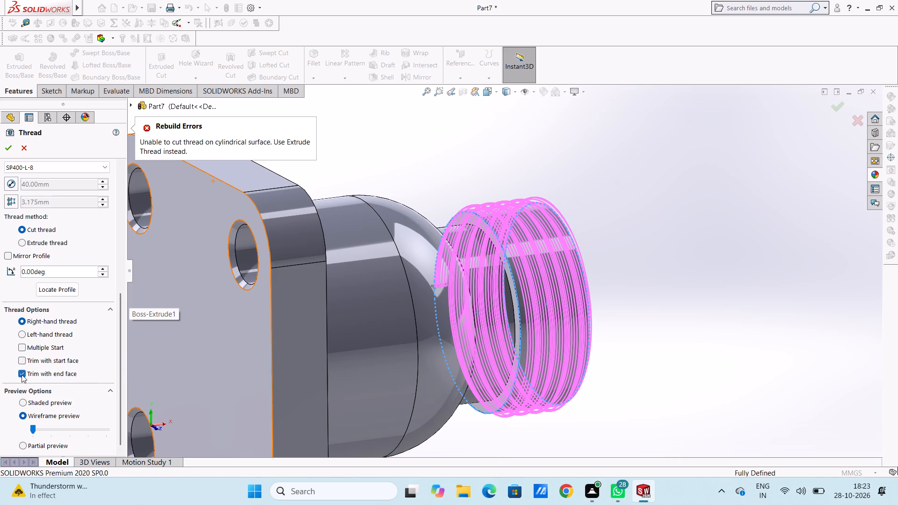
pyautogui.click(9, 149)
pyautogui.doubleClick(9, 148)
# Set the thread's start angle to 0 degrees and try to create the cut thread again.
pyautogui.scroll(2, 120, 281)
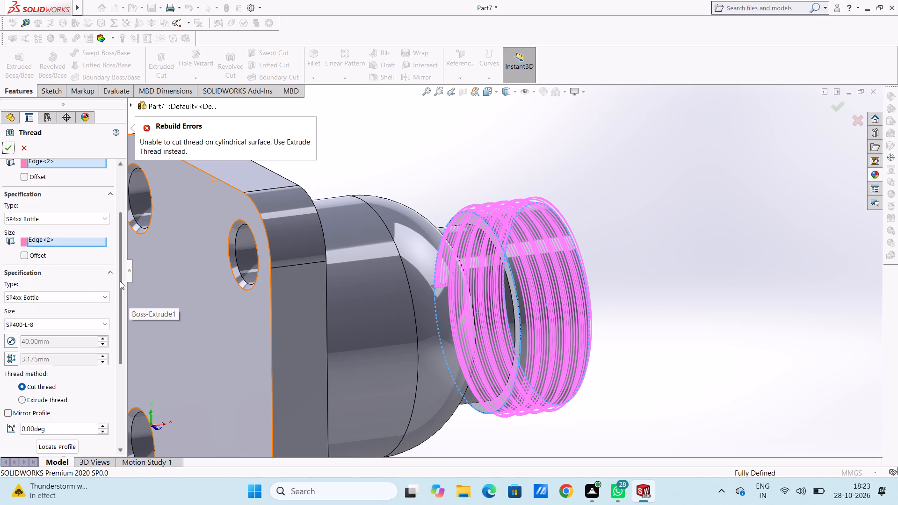
pyautogui.scroll(2, 120, 281)
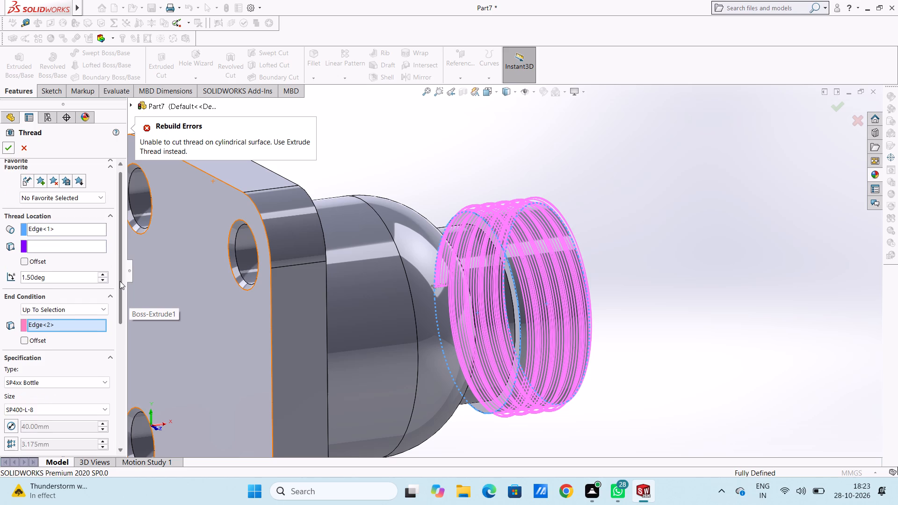
pyautogui.doubleClick(74, 281)
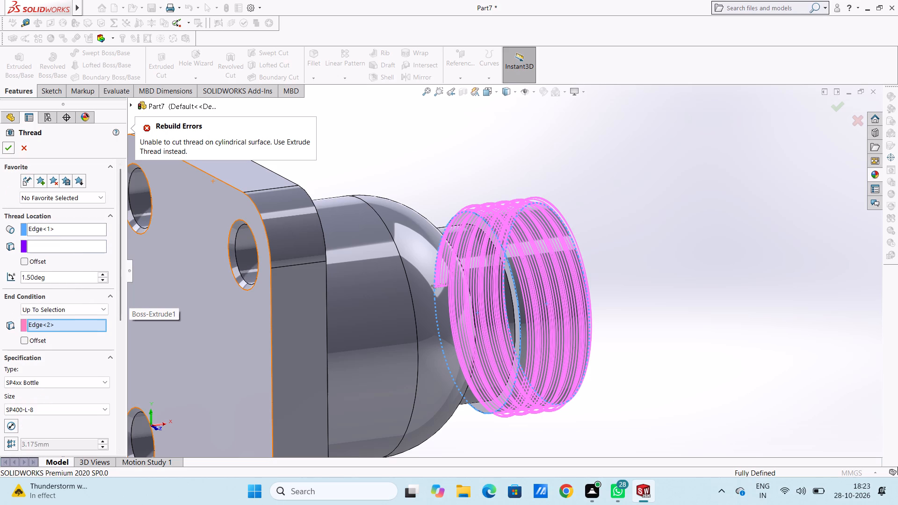
pyautogui.press('0')
pyautogui.press('Return')
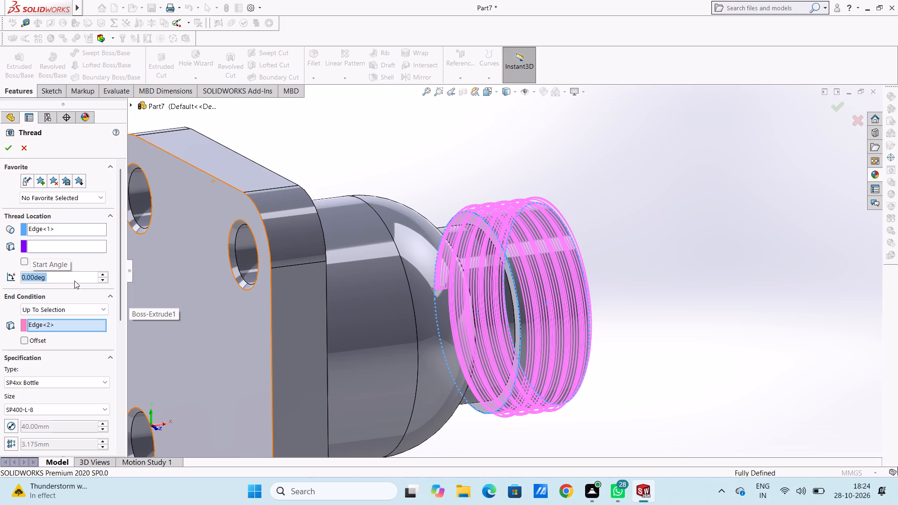
pyautogui.click(8, 153)
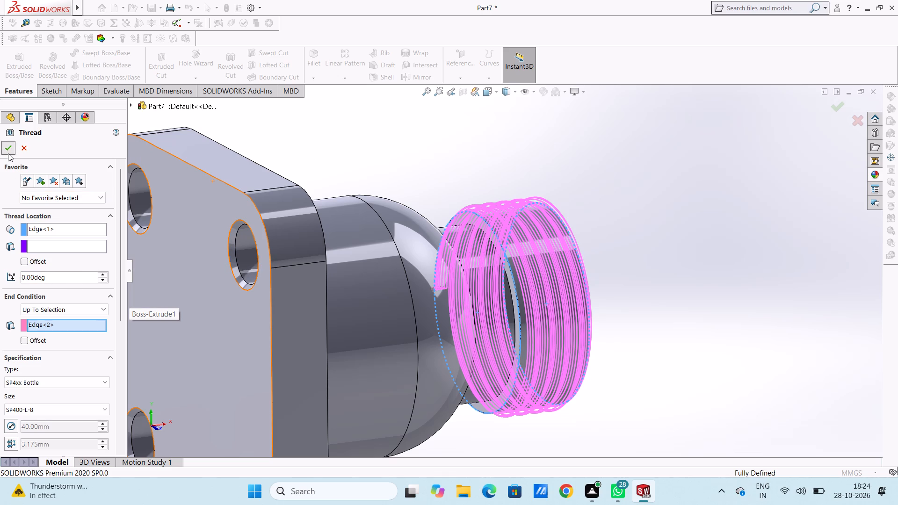
pyautogui.tripleClick(8, 153)
pyautogui.click(8, 153)
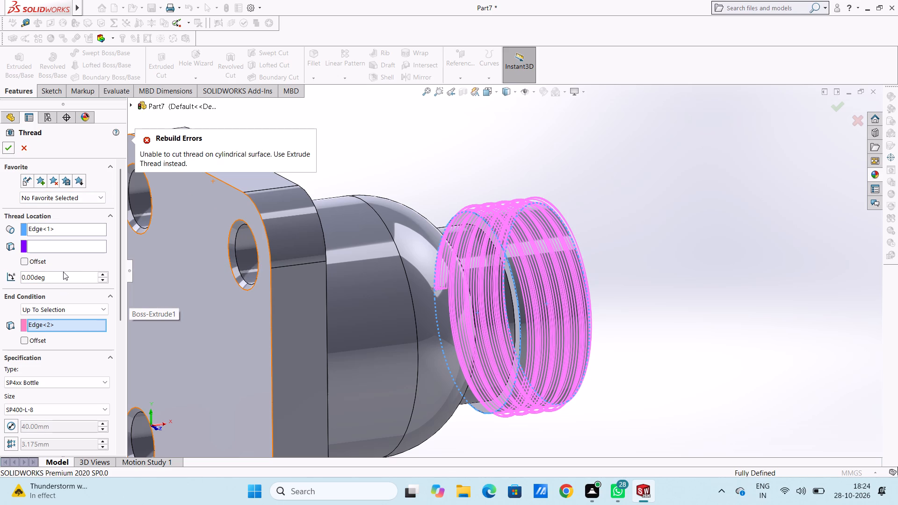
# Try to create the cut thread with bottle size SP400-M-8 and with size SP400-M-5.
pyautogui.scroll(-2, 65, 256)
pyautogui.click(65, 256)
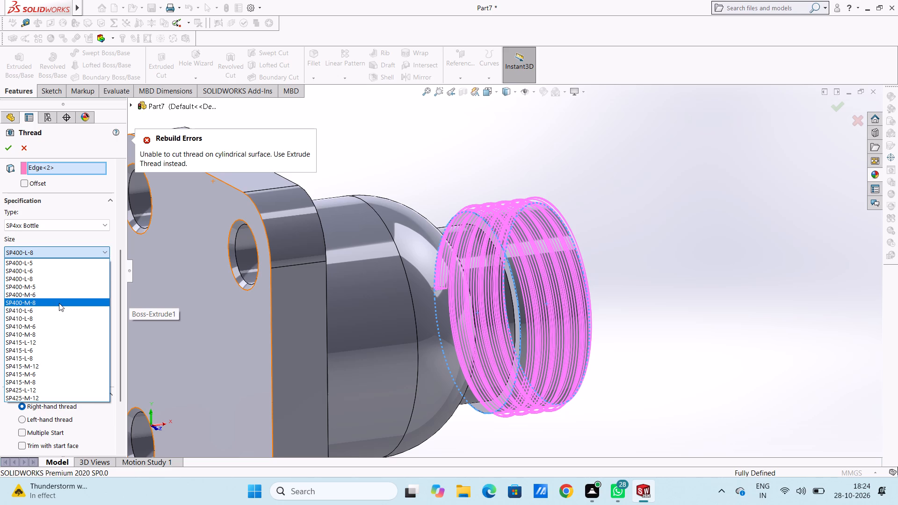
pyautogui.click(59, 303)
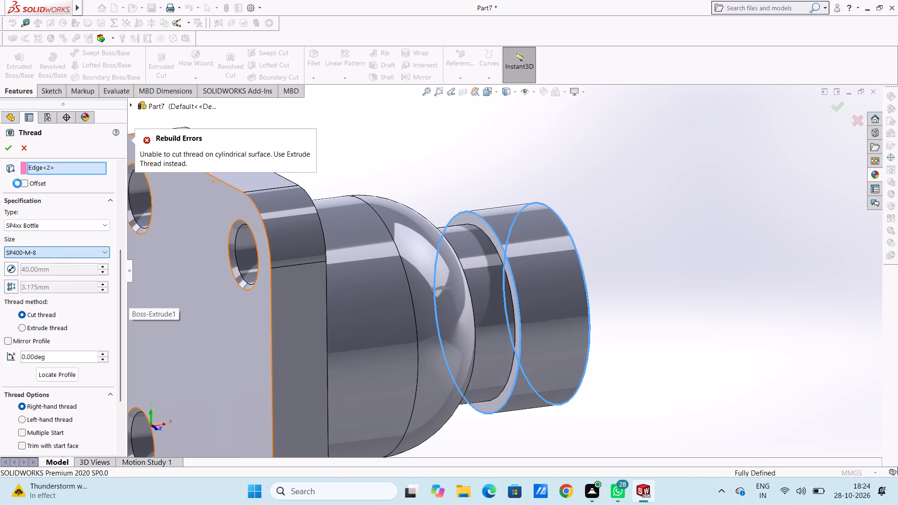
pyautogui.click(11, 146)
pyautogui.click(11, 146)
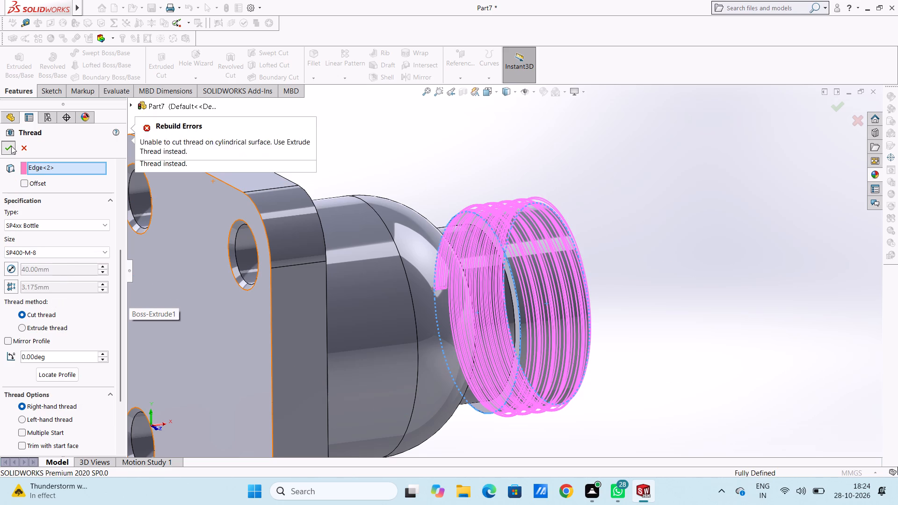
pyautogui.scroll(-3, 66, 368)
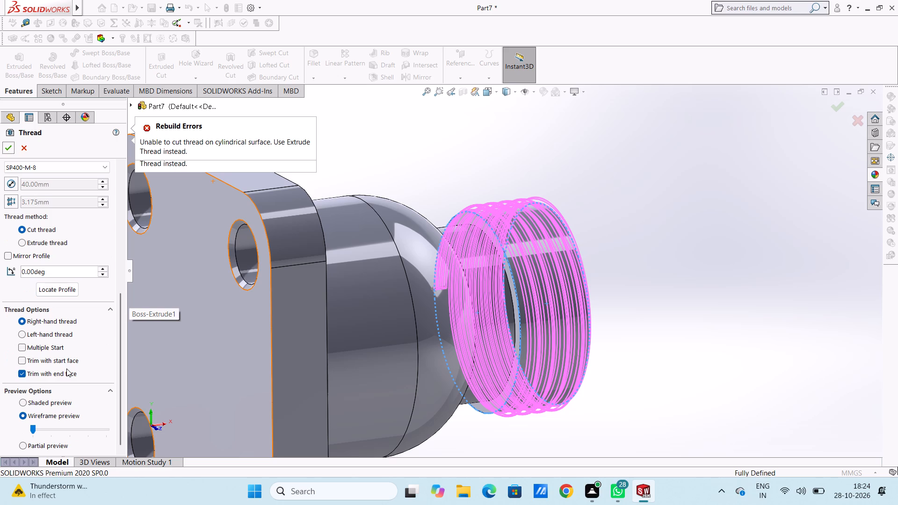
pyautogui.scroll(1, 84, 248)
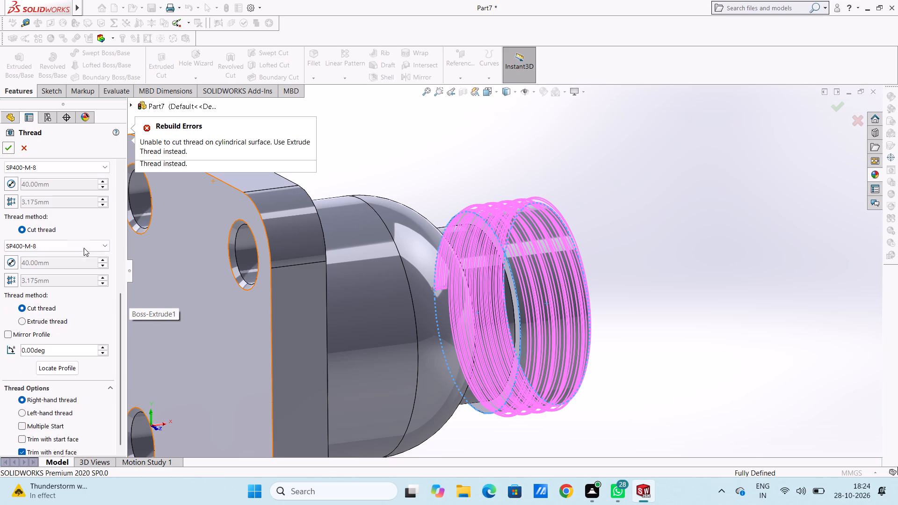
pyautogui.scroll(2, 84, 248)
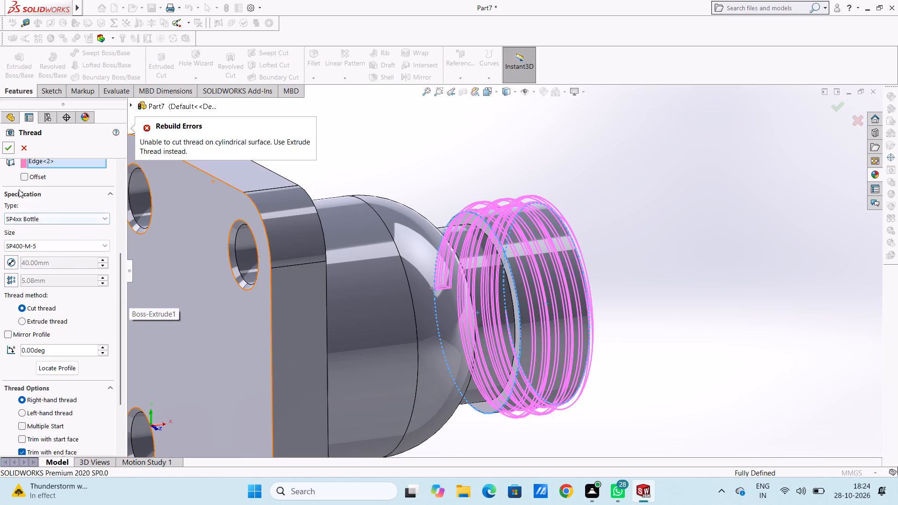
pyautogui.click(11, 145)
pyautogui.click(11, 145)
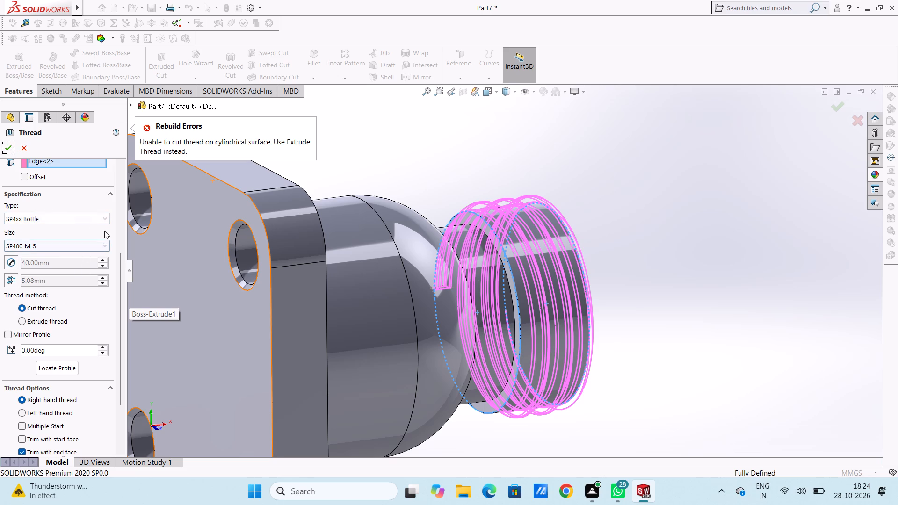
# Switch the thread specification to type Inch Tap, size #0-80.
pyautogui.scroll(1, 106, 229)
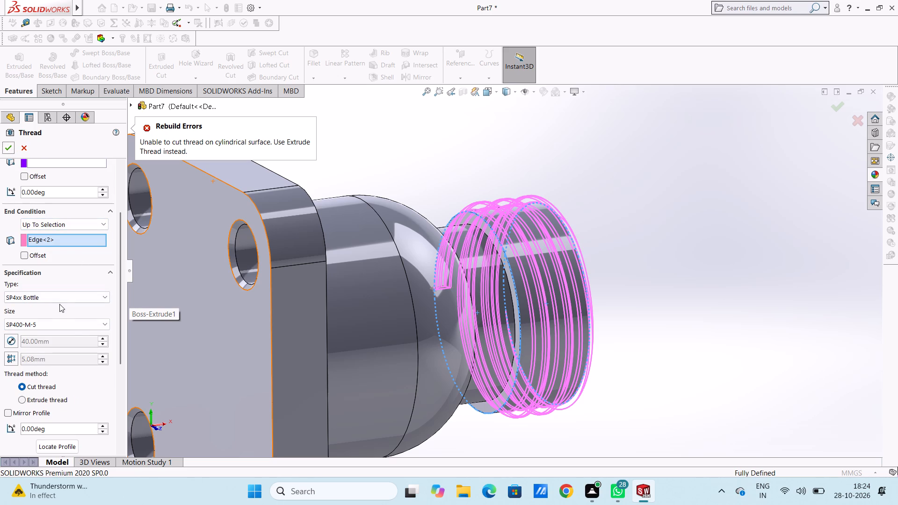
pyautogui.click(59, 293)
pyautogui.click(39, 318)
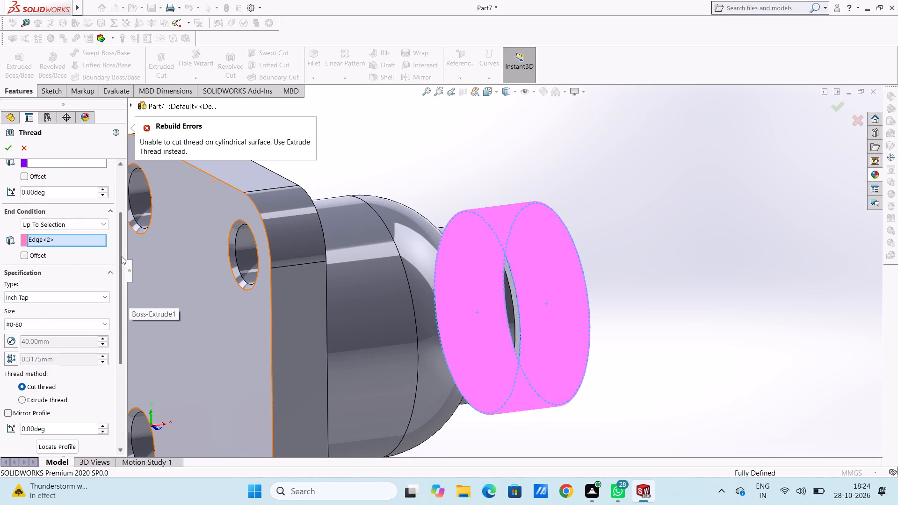
# Give the thread a Blind end condition with 25 mm depth and the Metric Die specification, size M1.2x0.25.
pyautogui.scroll(3, 122, 256)
pyautogui.scroll(-2, 122, 256)
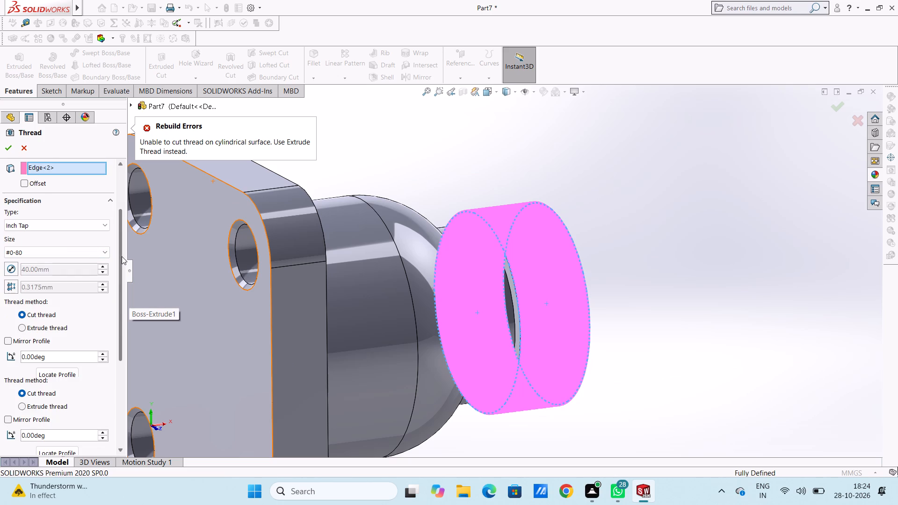
pyautogui.scroll(1, 122, 256)
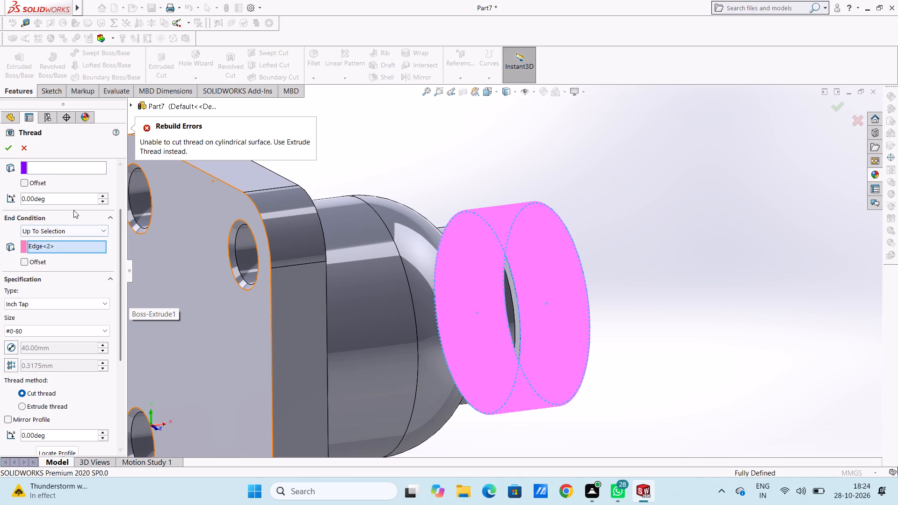
pyautogui.scroll(1, 73, 210)
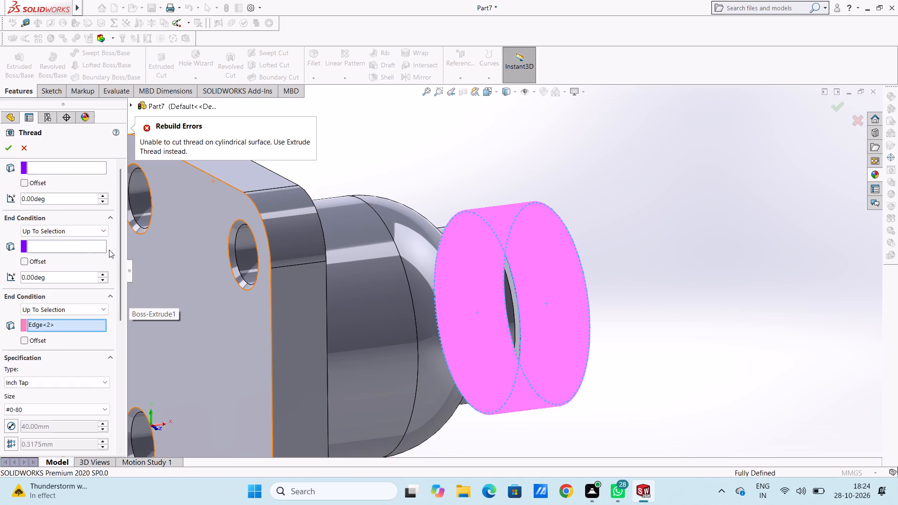
pyautogui.scroll(-1, 116, 253)
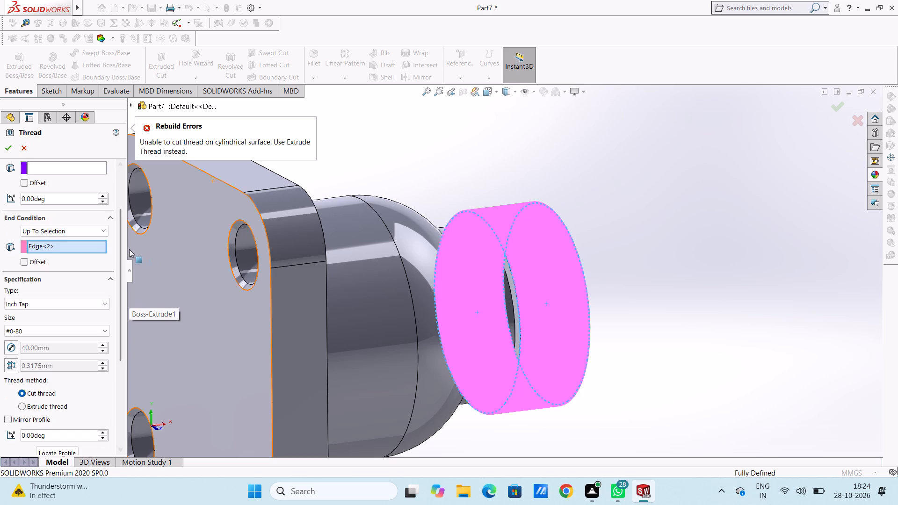
pyautogui.click(80, 233)
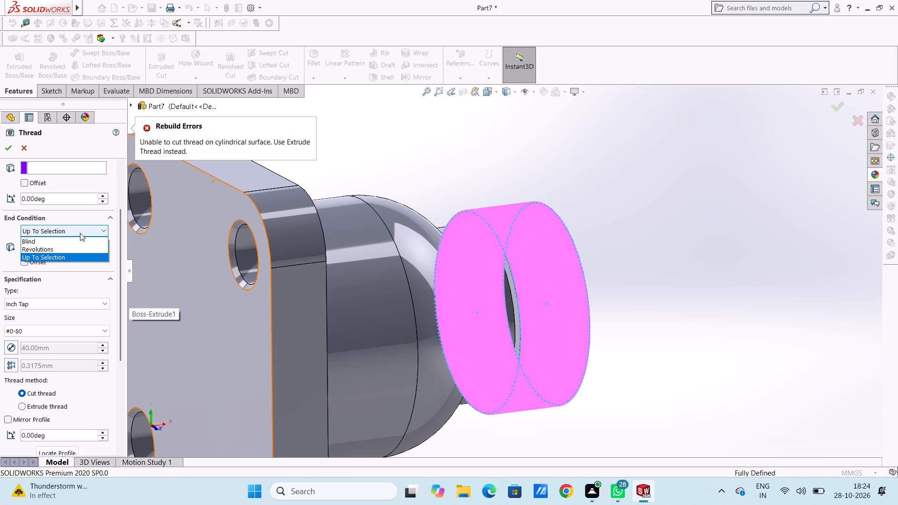
pyautogui.click(71, 242)
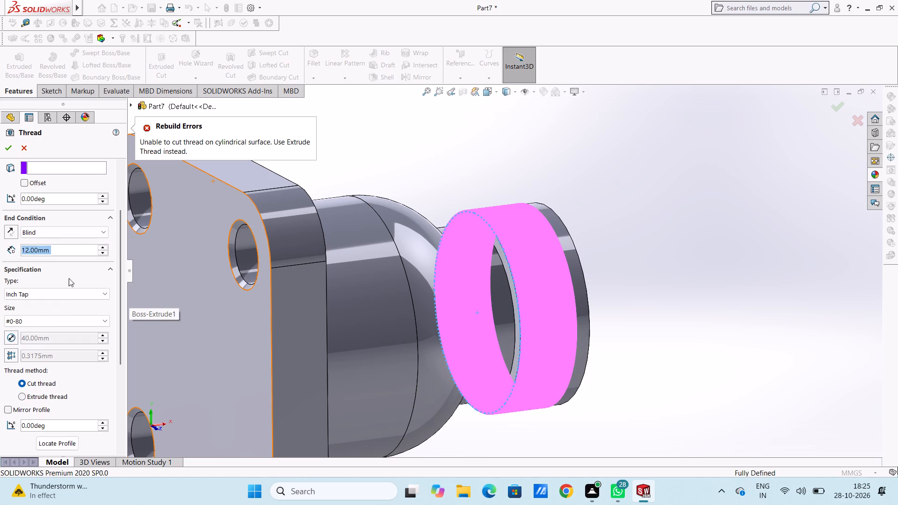
pyautogui.click(56, 294)
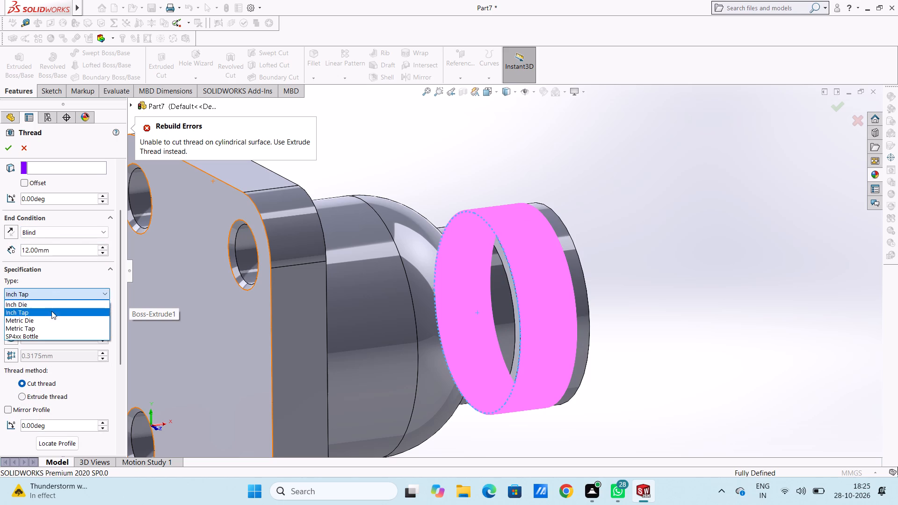
pyautogui.click(47, 317)
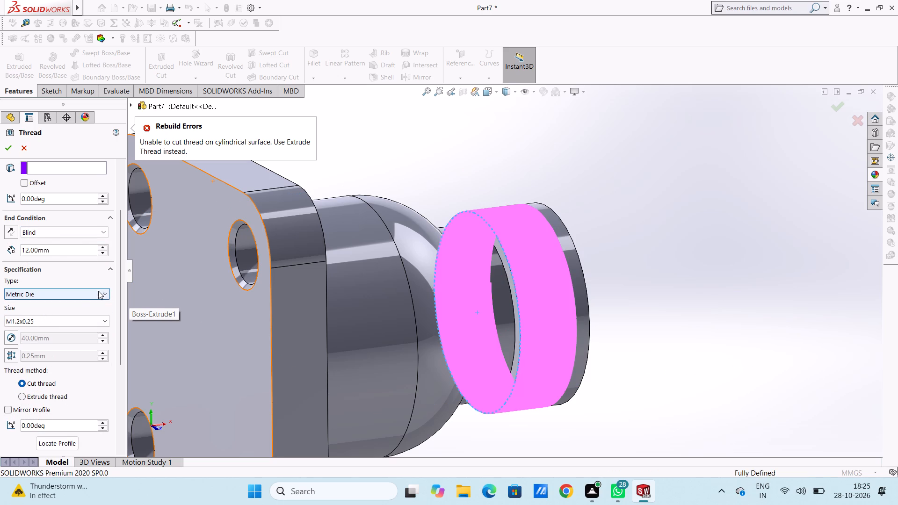
pyautogui.doubleClick(69, 255)
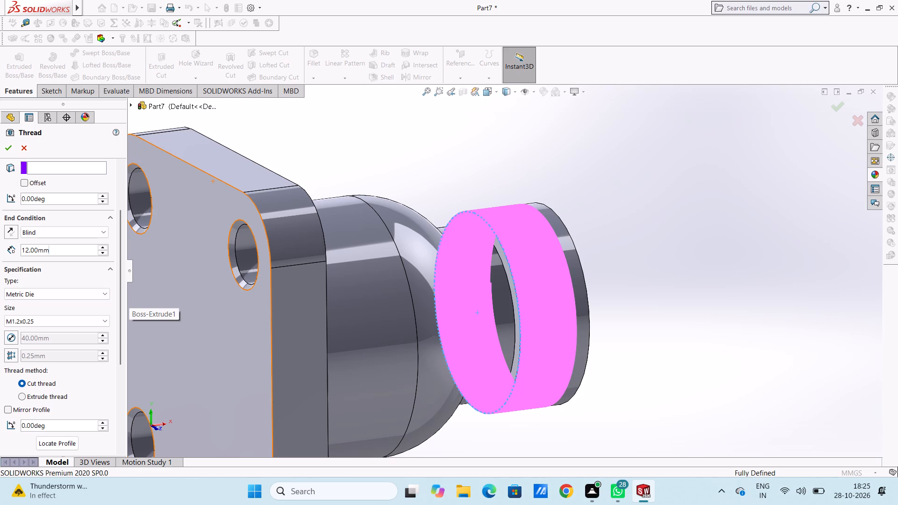
pyautogui.write('25')
pyautogui.press('Return')
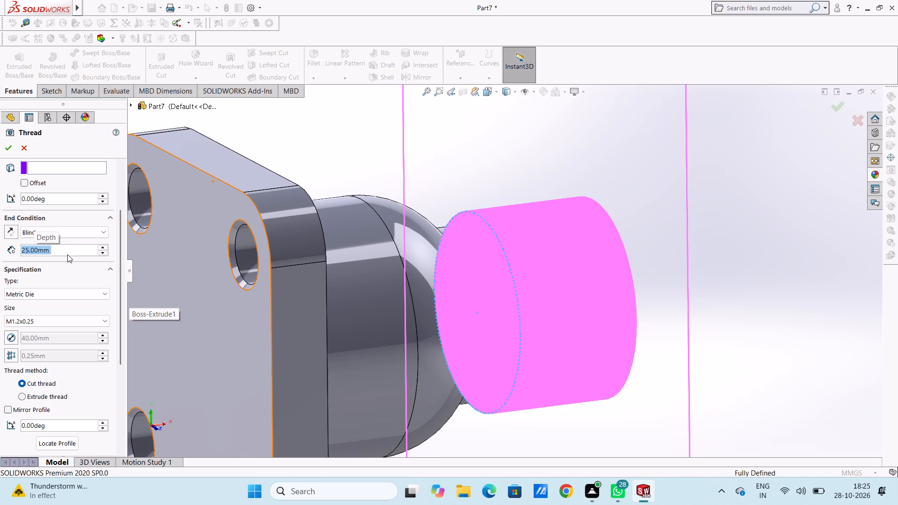
pyautogui.moveTo(548, 150); pyautogui.dragTo(495, 164, button='middle')
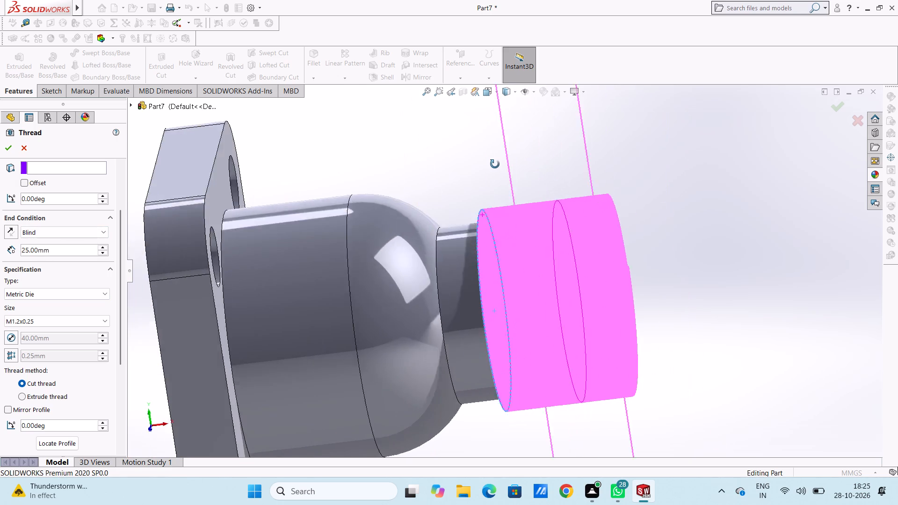
pyautogui.moveTo(495, 164); pyautogui.dragTo(550, 155, button='middle')
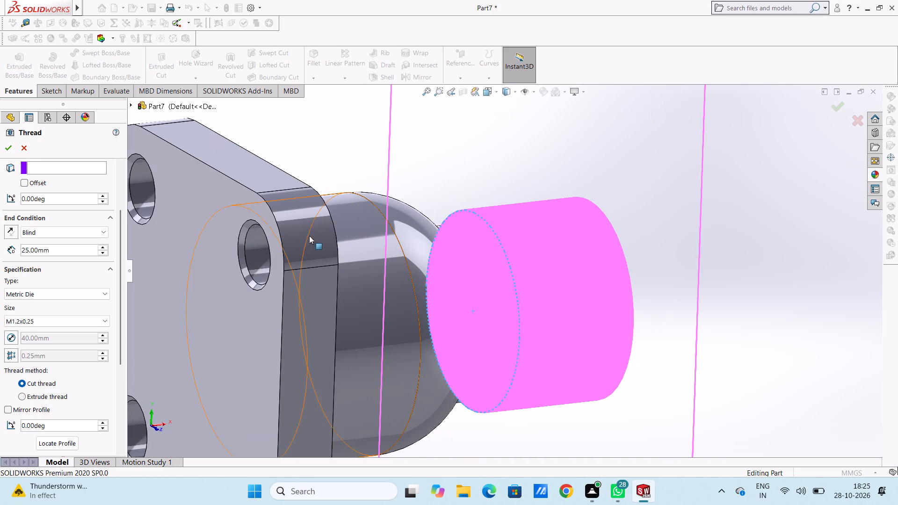
# Set the thread's blind depth to 15 mm.
pyautogui.click(82, 247)
pyautogui.doubleClick(82, 248)
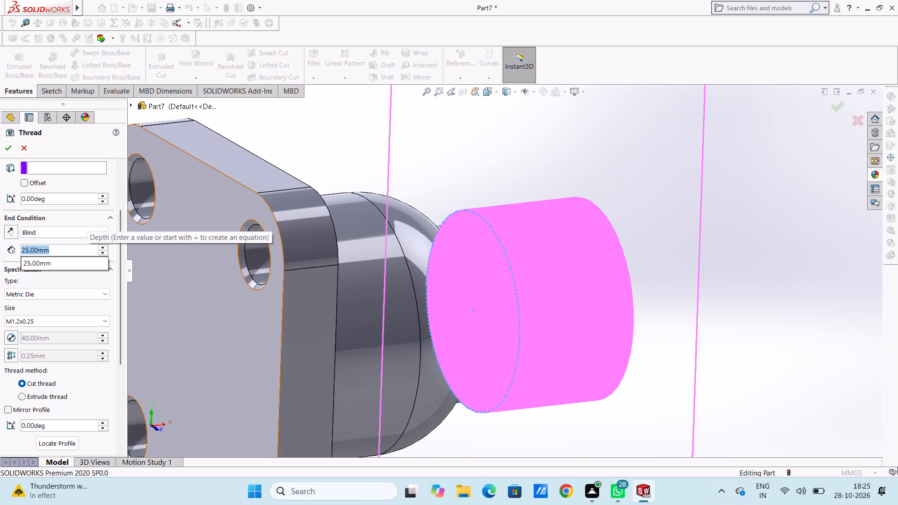
pyautogui.write('15')
pyautogui.press('Return')
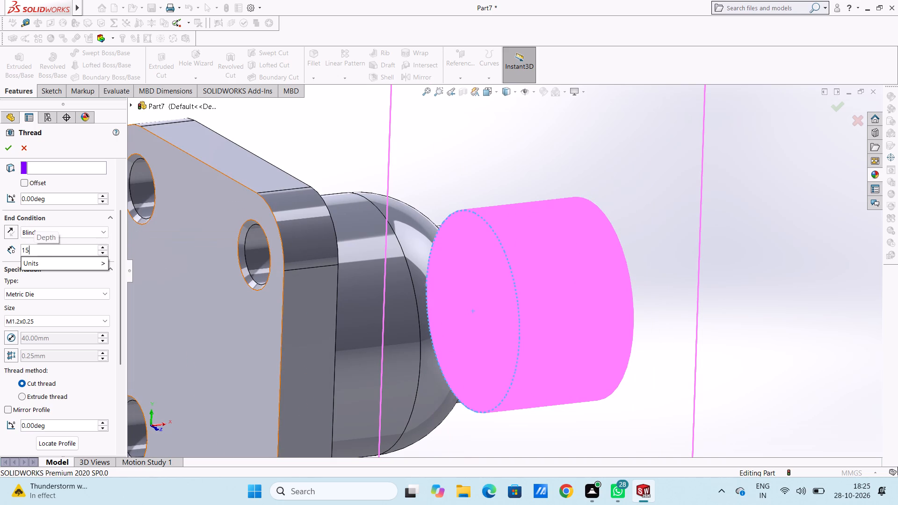
pyautogui.scroll(2, 375, 169)
pyautogui.moveTo(210, 176); pyautogui.dragTo(186, 176, button='middle')
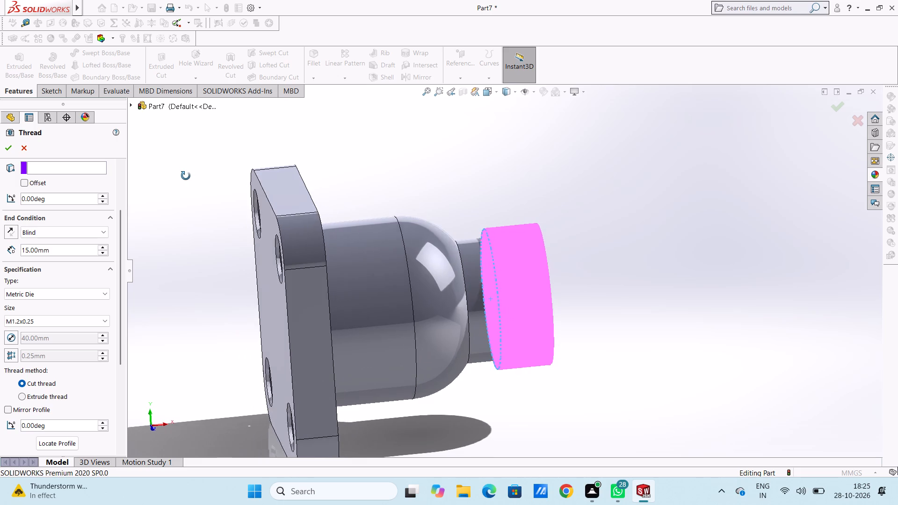
pyautogui.moveTo(186, 176); pyautogui.dragTo(217, 170, button='middle')
pyautogui.scroll(1, 216, 170)
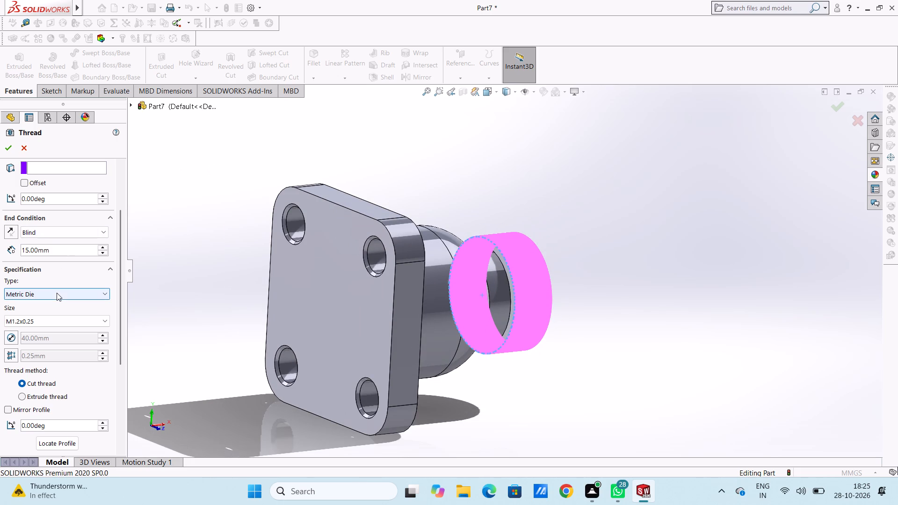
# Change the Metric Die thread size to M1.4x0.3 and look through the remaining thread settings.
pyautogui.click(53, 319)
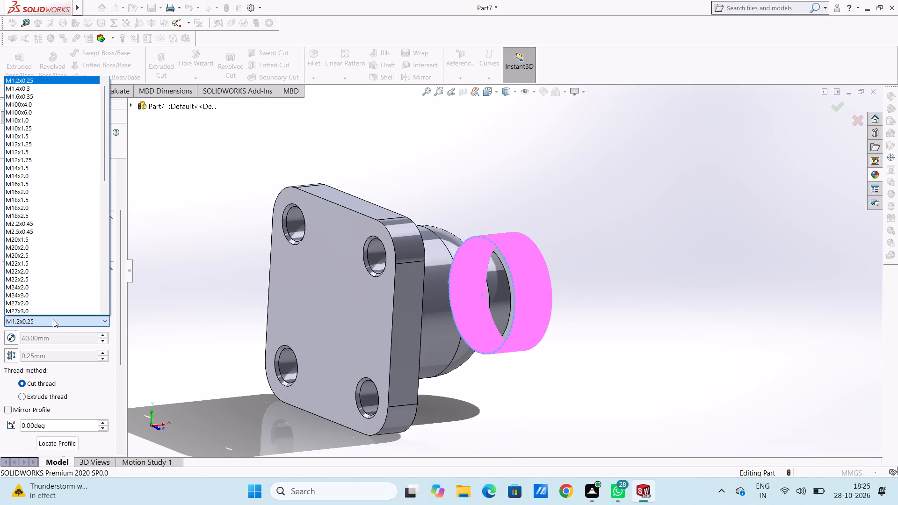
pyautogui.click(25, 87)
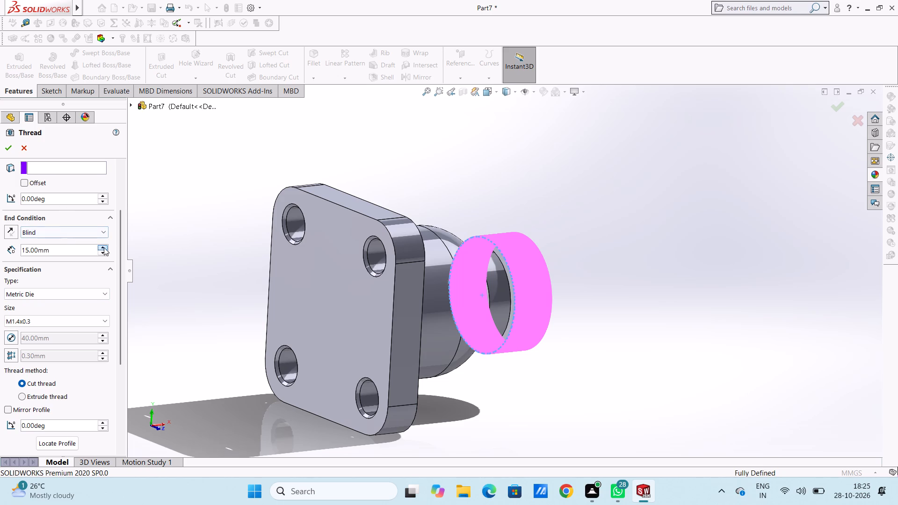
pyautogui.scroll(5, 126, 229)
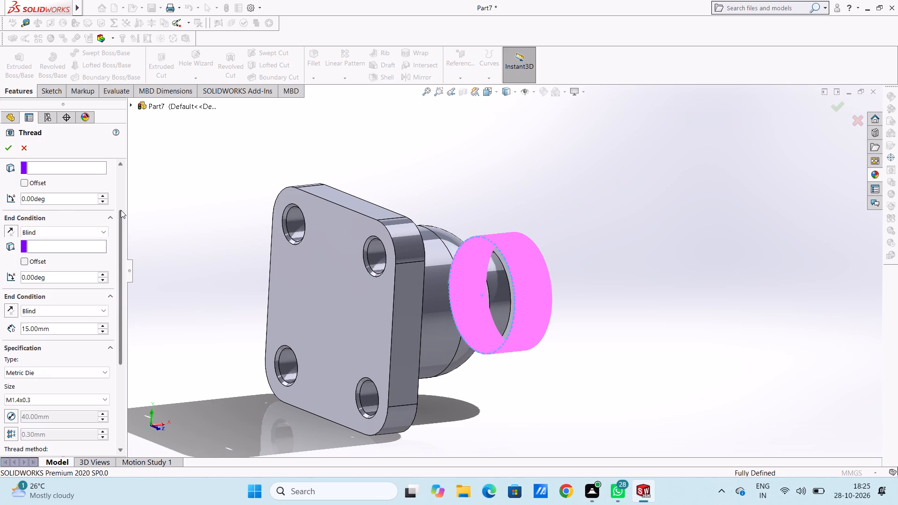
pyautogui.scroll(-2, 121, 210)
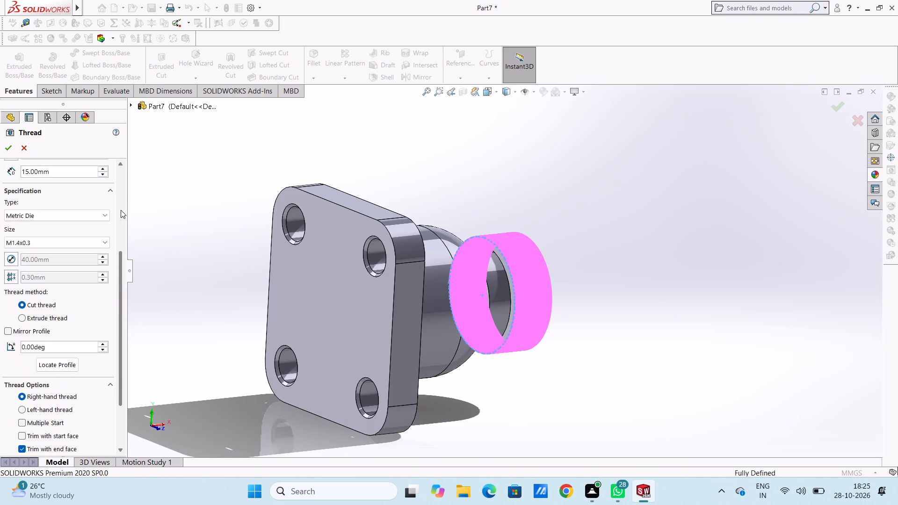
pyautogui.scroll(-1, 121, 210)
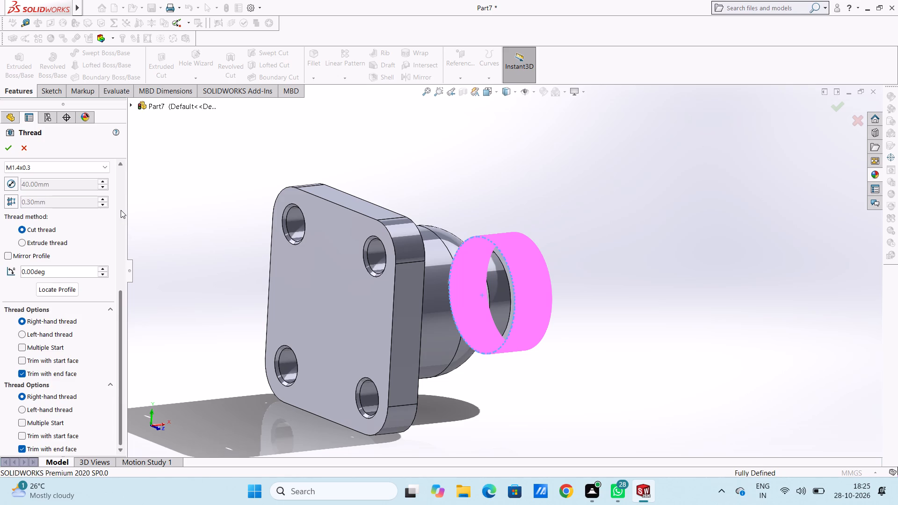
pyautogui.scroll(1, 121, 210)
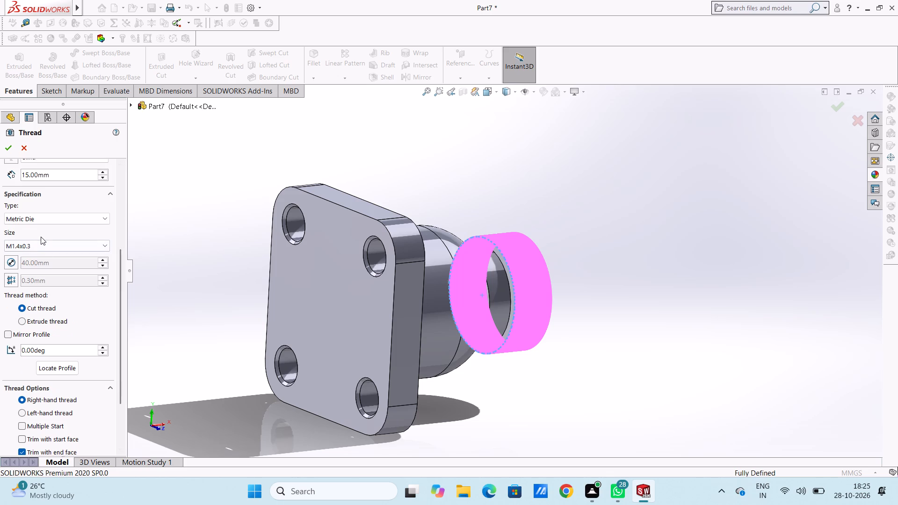
# Switch the thread specification to Metric Tap, size M18x2.5, and try to create it as a cut thread.
pyautogui.click(45, 221)
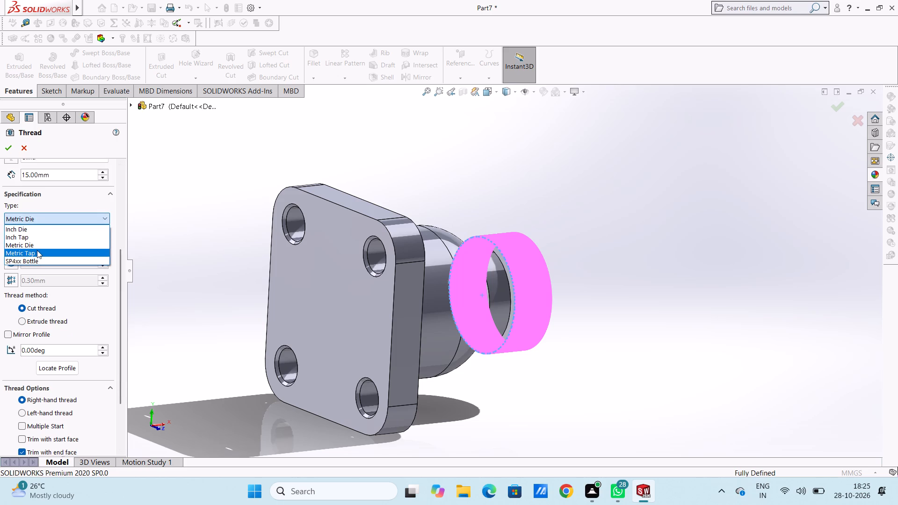
pyautogui.click(37, 250)
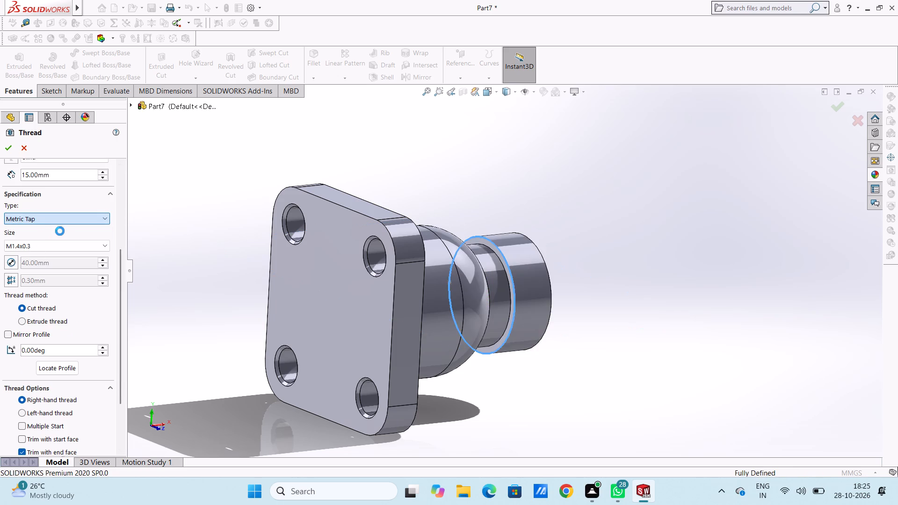
pyautogui.click(65, 245)
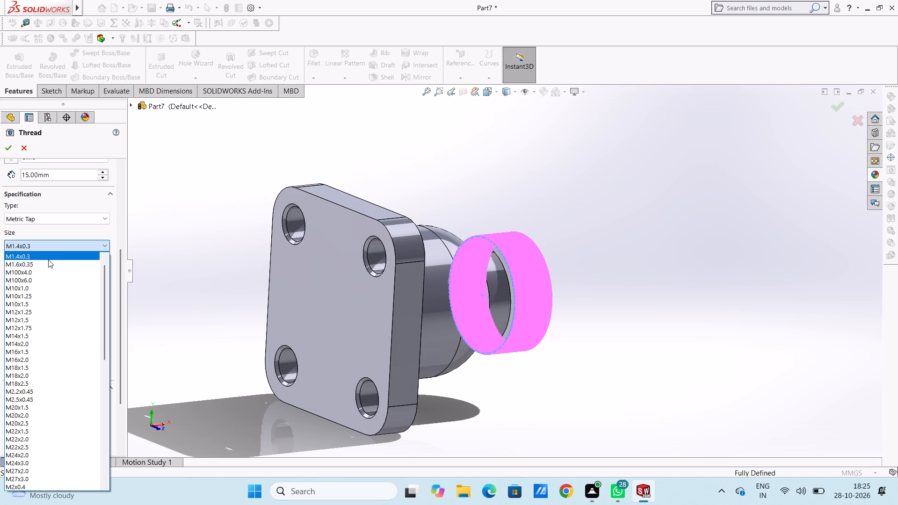
pyautogui.click(43, 288)
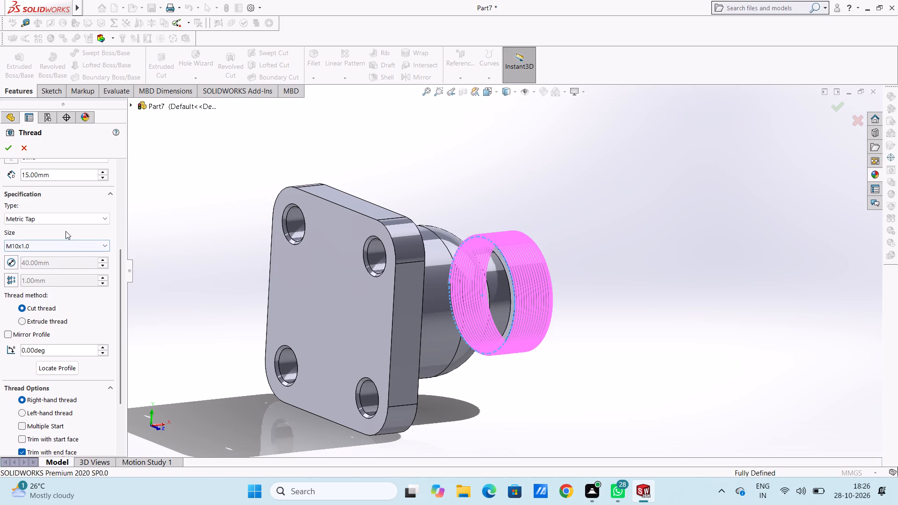
pyautogui.click(64, 247)
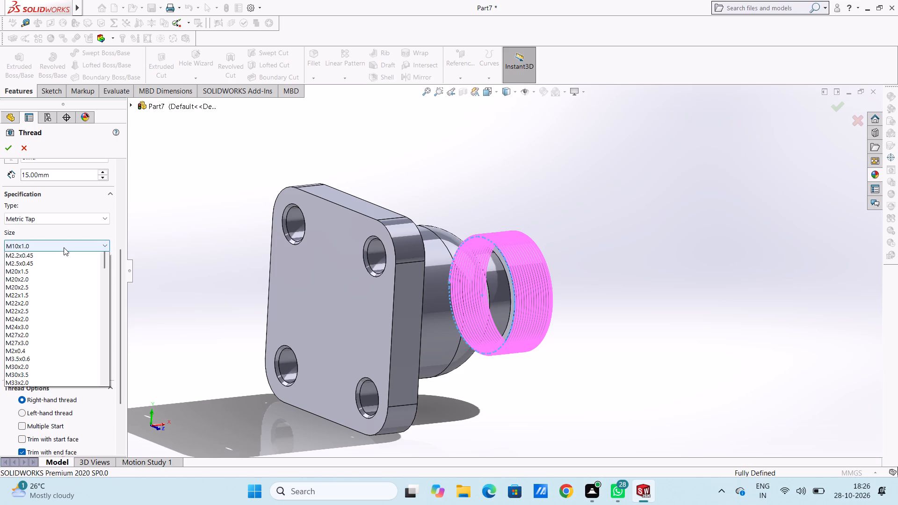
pyautogui.click(42, 353)
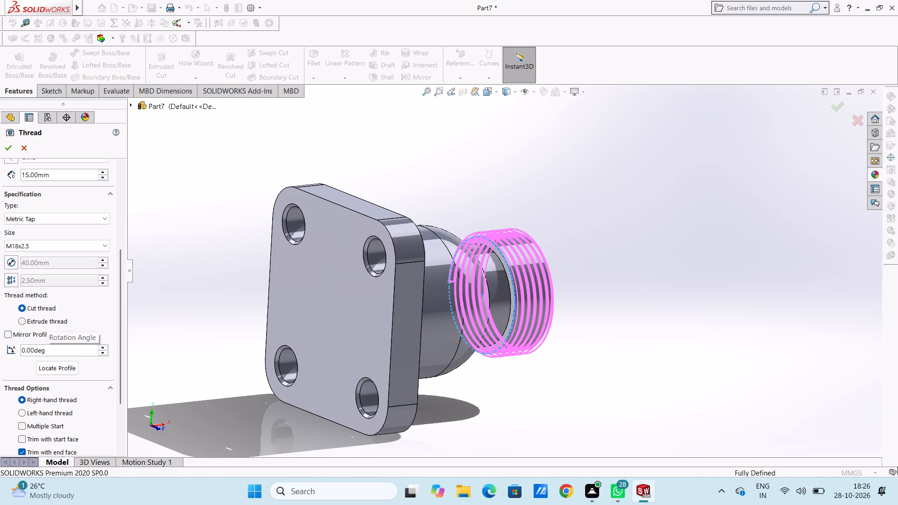
pyautogui.click(9, 144)
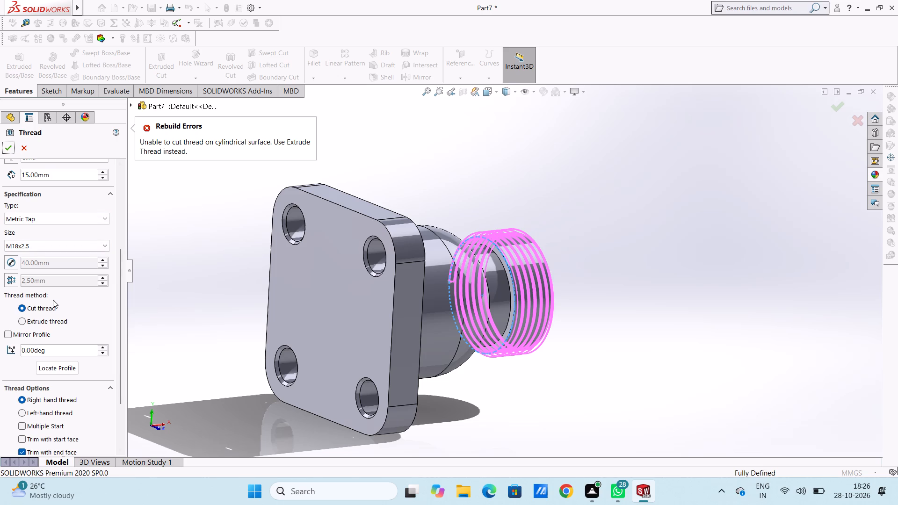
# Change the thread method to Extrude thread and create the external thread on the end cylinder.
pyautogui.click(24, 319)
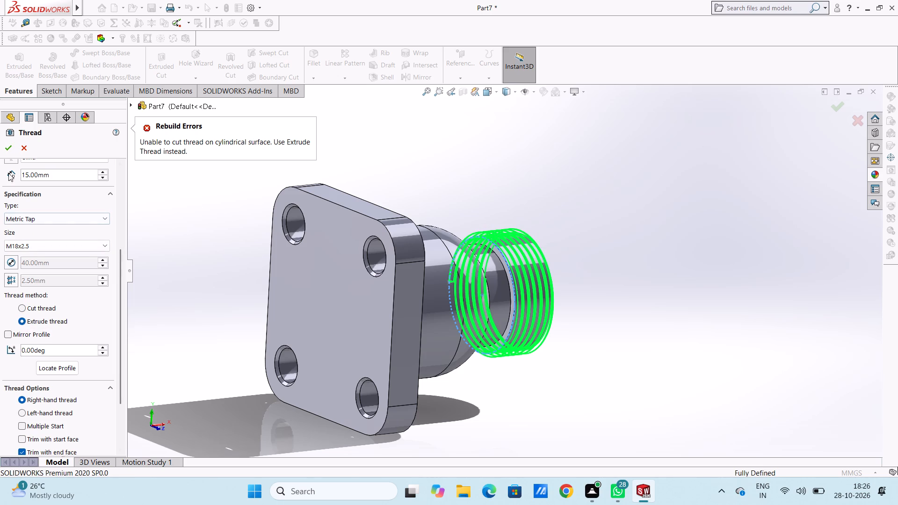
pyautogui.click(9, 150)
pyautogui.click(5, 151)
pyautogui.click(5, 151)
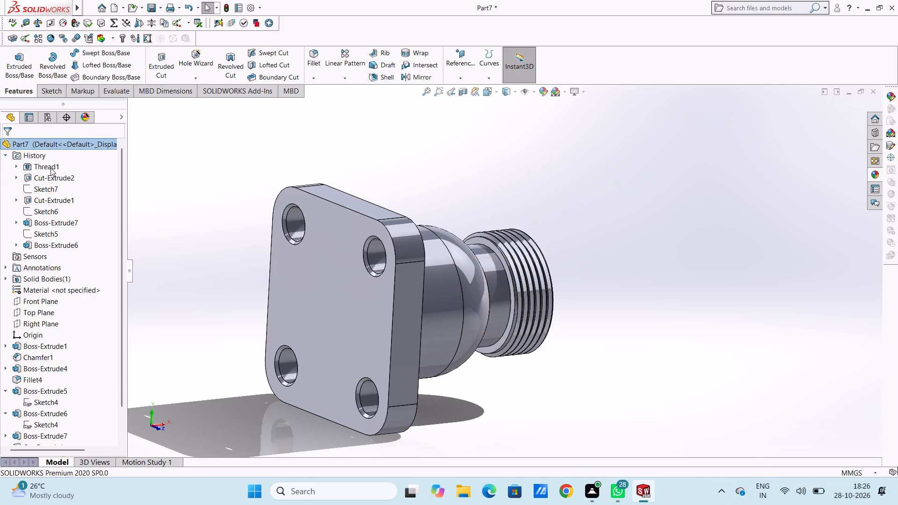
# Examine the finished thread and the whole flanged part from several angles.
pyautogui.click(215, 212)
pyautogui.moveTo(194, 224); pyautogui.dragTo(157, 217, button='middle')
pyautogui.click(217, 240)
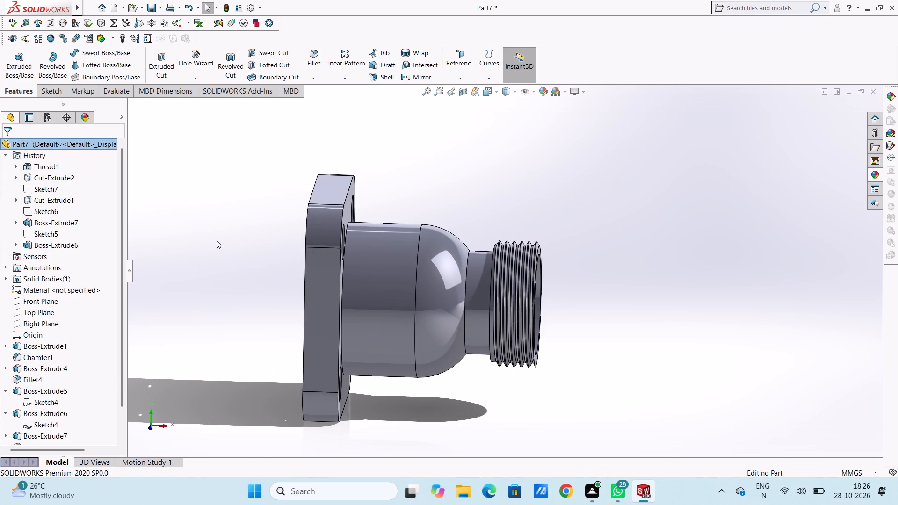
pyautogui.moveTo(233, 261); pyautogui.dragTo(237, 236, button='middle')
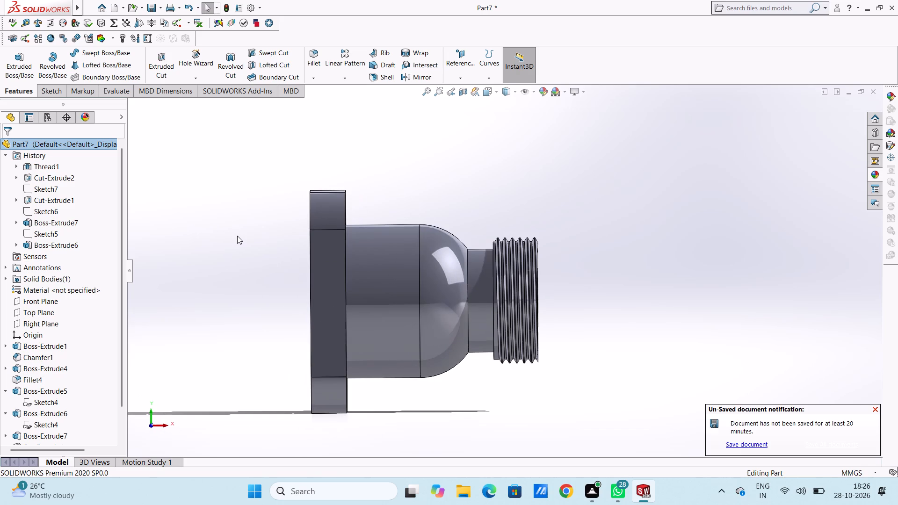
pyautogui.moveTo(238, 274); pyautogui.dragTo(246, 224, button='middle')
pyautogui.click(208, 247)
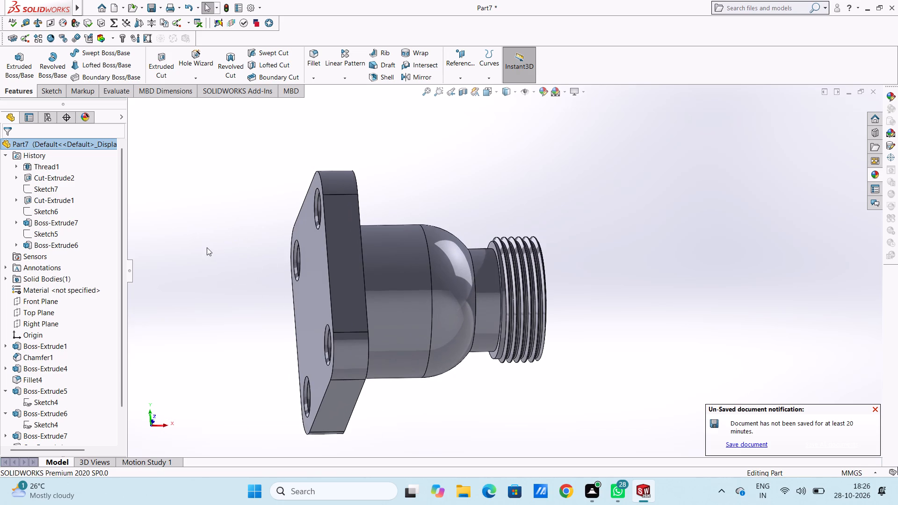
pyautogui.click(96, 144)
pyautogui.click(176, 193)
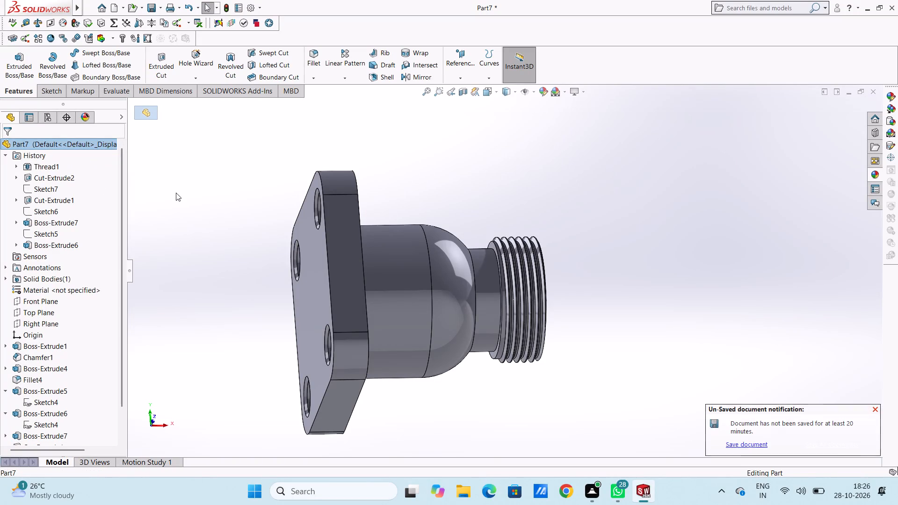
pyautogui.moveTo(212, 196); pyautogui.dragTo(168, 224, button='middle')
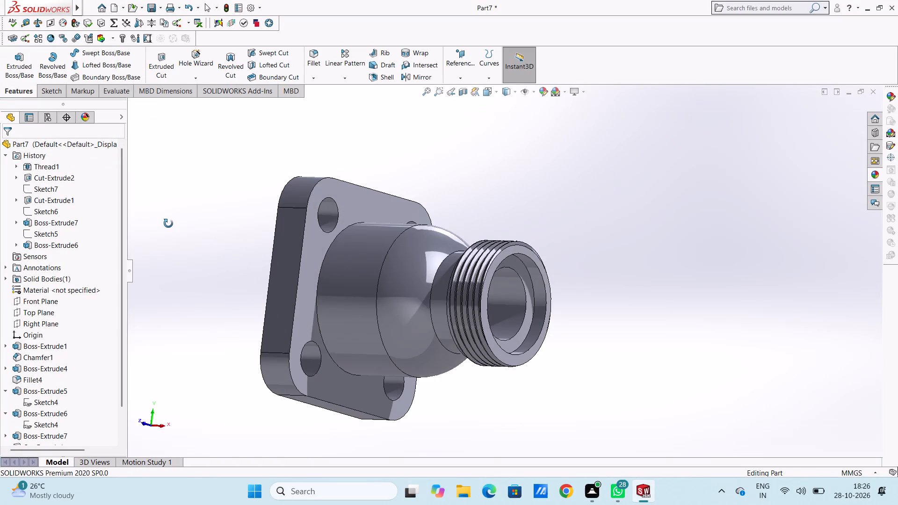
pyautogui.moveTo(168, 224); pyautogui.dragTo(217, 237, button='middle')
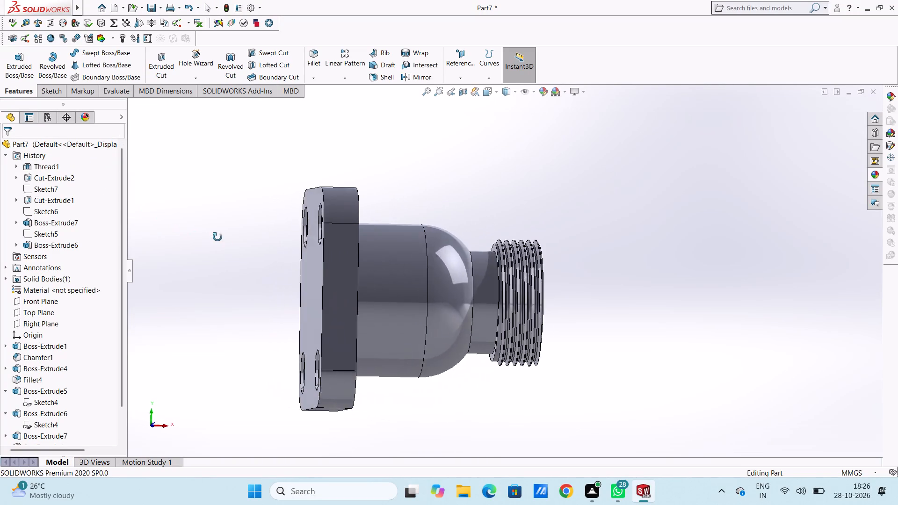
pyautogui.moveTo(217, 237); pyautogui.dragTo(206, 226, button='middle')
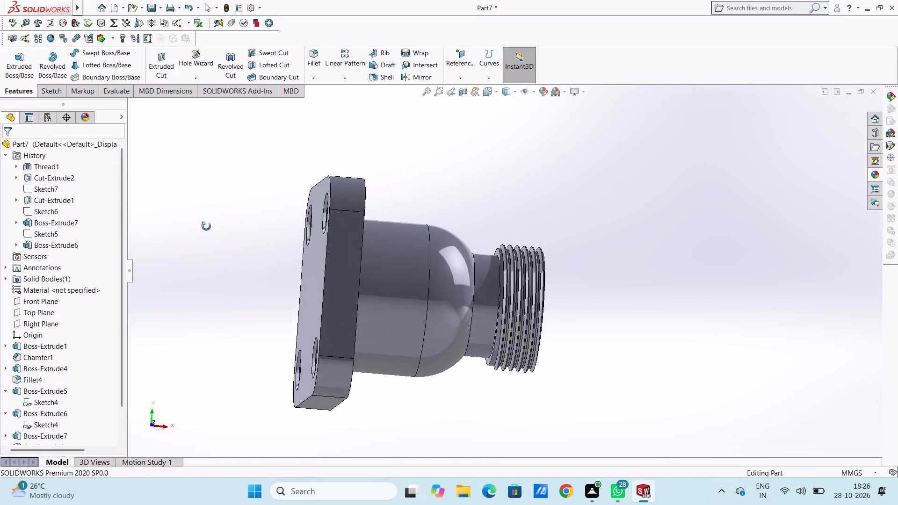
pyautogui.moveTo(206, 226); pyautogui.dragTo(204, 232, button='middle')
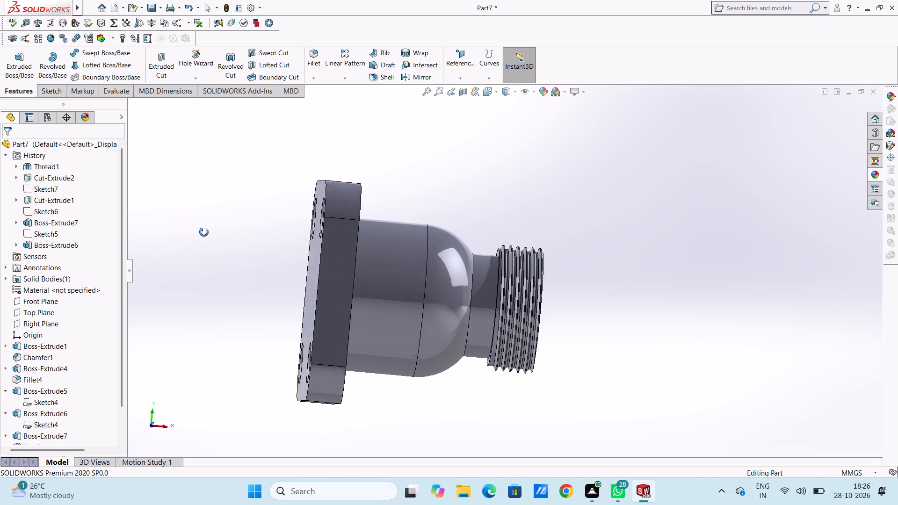
pyautogui.moveTo(204, 232); pyautogui.dragTo(152, 216, button='middle')
pyautogui.middleClick(145, 216)
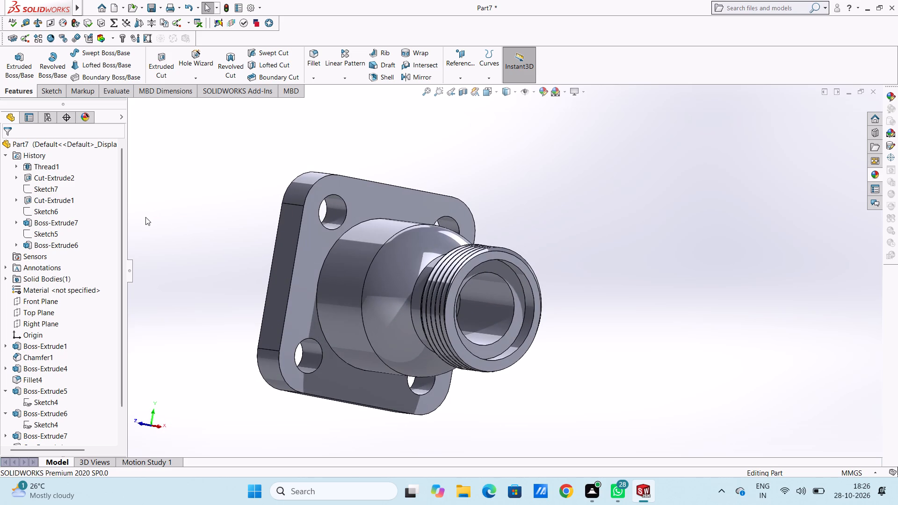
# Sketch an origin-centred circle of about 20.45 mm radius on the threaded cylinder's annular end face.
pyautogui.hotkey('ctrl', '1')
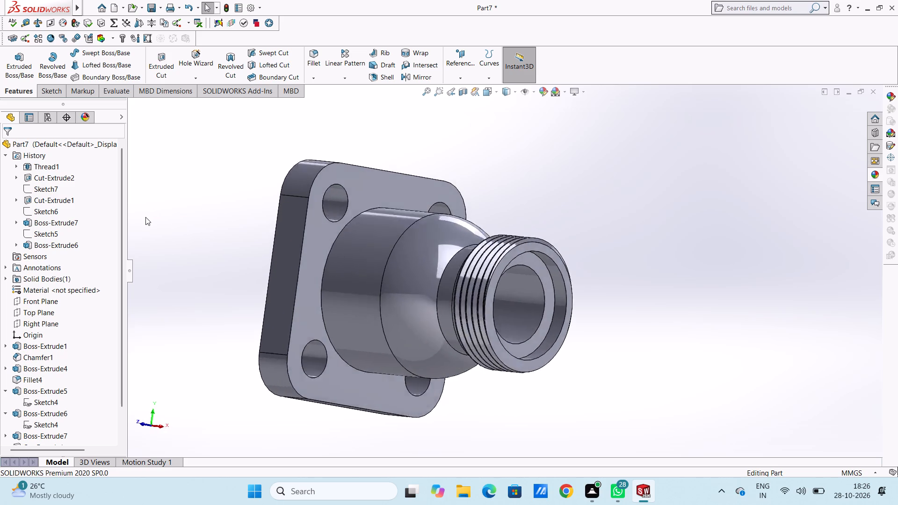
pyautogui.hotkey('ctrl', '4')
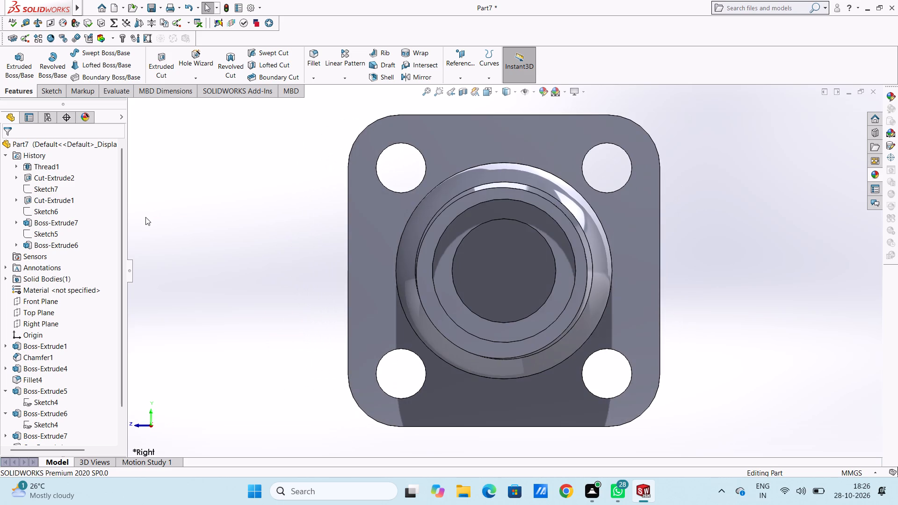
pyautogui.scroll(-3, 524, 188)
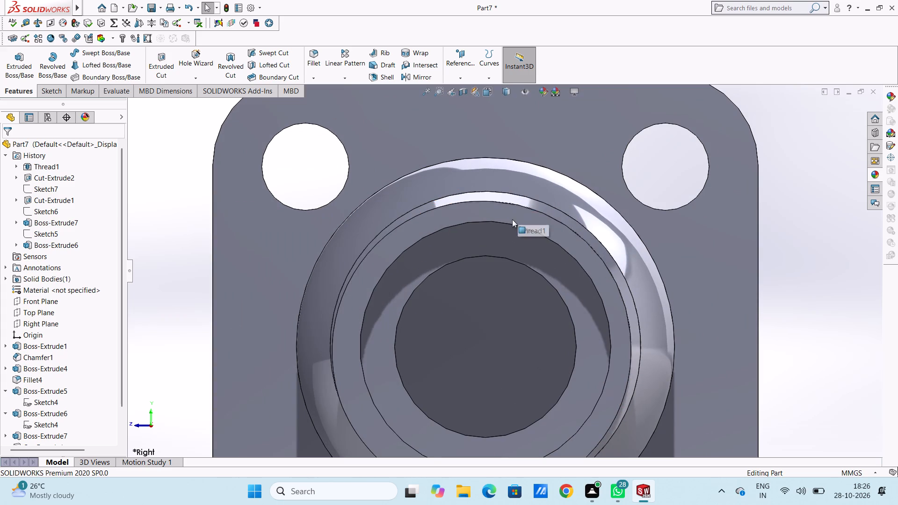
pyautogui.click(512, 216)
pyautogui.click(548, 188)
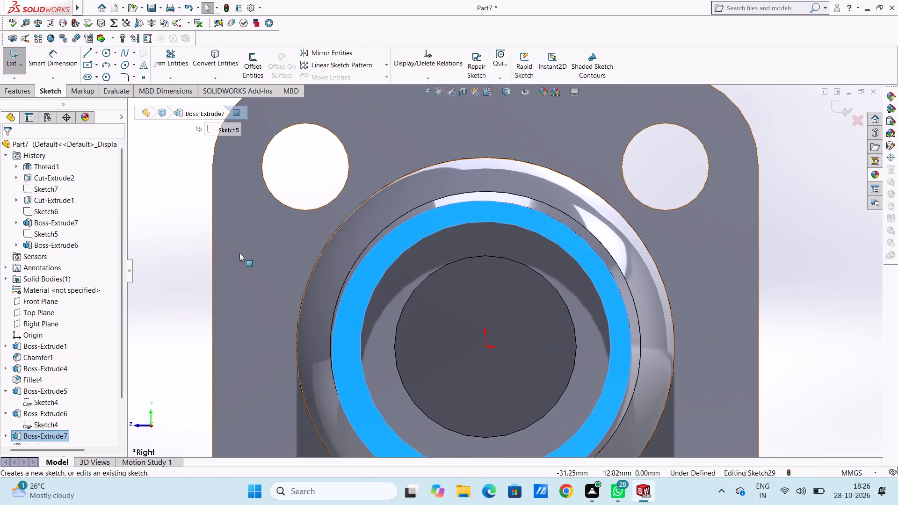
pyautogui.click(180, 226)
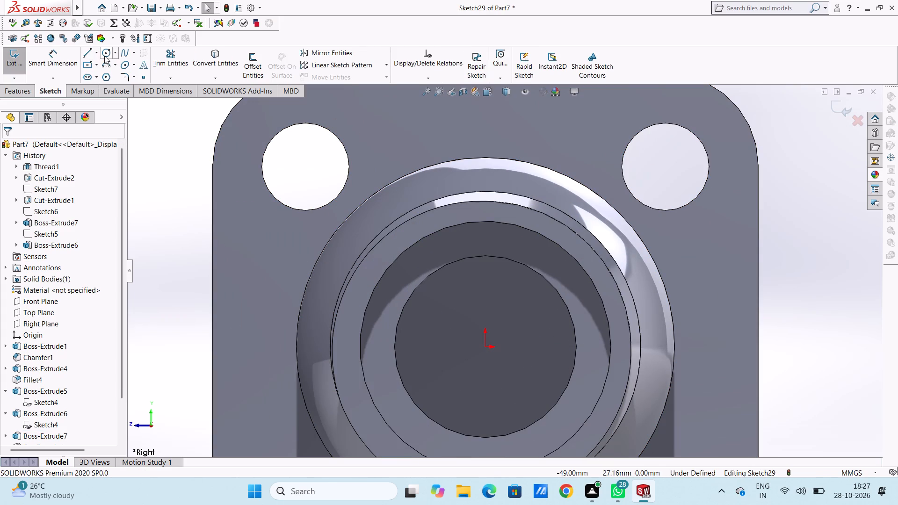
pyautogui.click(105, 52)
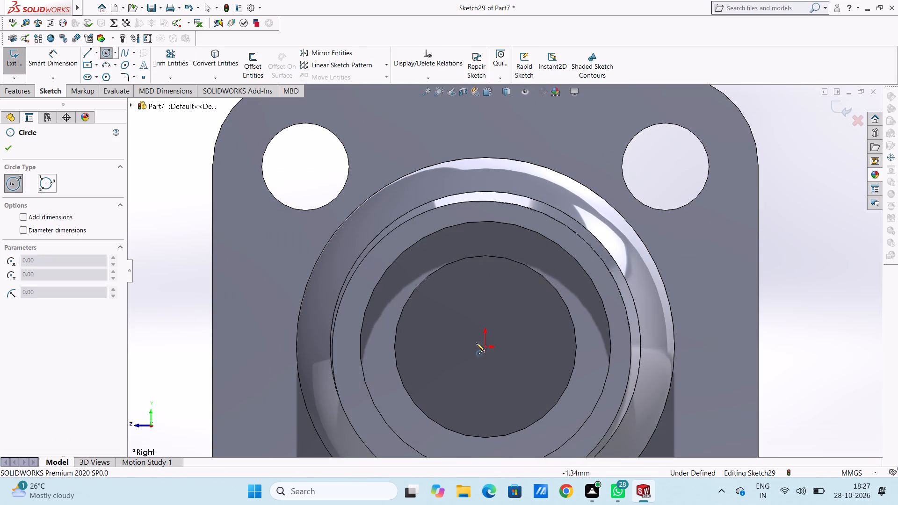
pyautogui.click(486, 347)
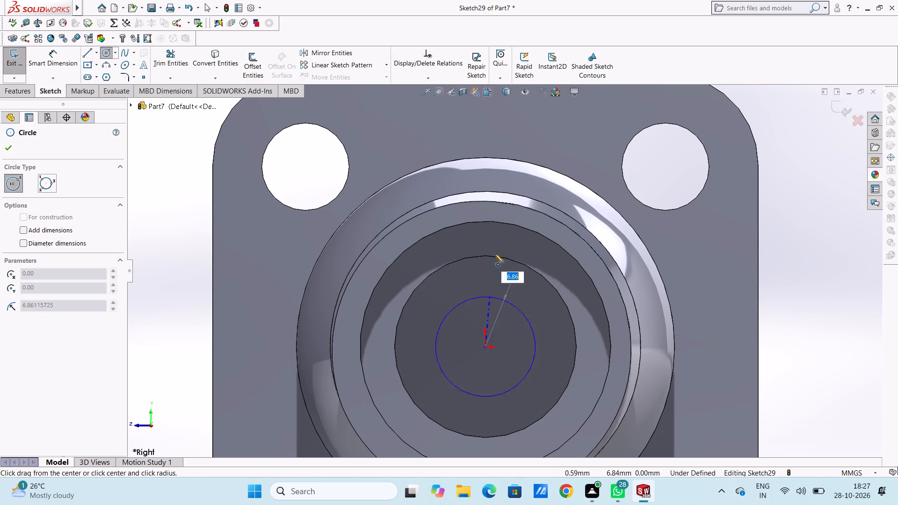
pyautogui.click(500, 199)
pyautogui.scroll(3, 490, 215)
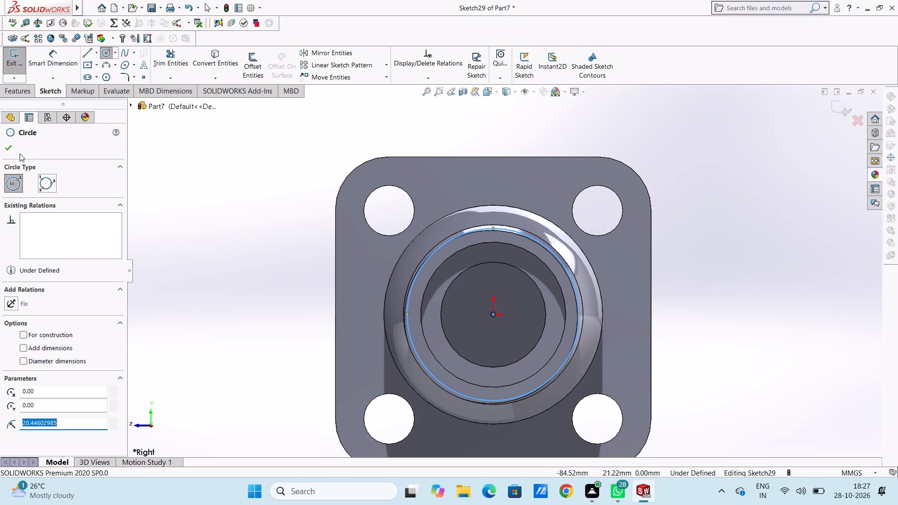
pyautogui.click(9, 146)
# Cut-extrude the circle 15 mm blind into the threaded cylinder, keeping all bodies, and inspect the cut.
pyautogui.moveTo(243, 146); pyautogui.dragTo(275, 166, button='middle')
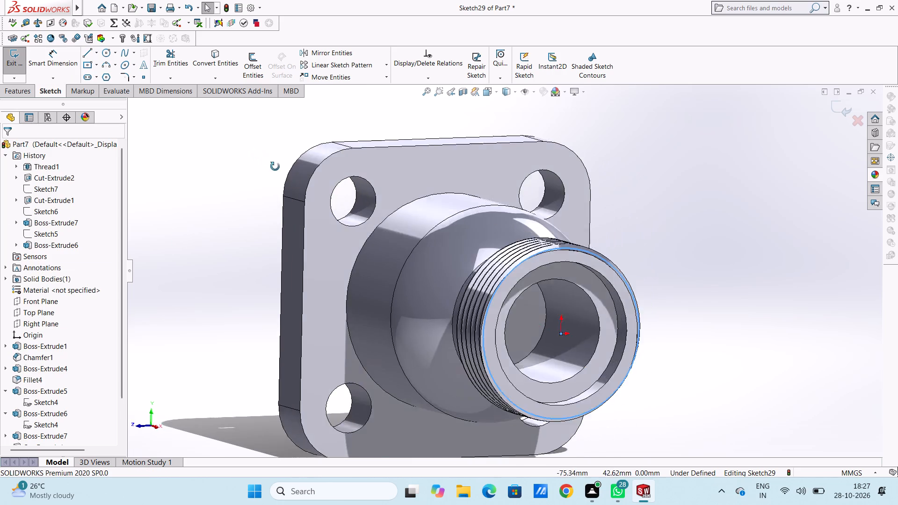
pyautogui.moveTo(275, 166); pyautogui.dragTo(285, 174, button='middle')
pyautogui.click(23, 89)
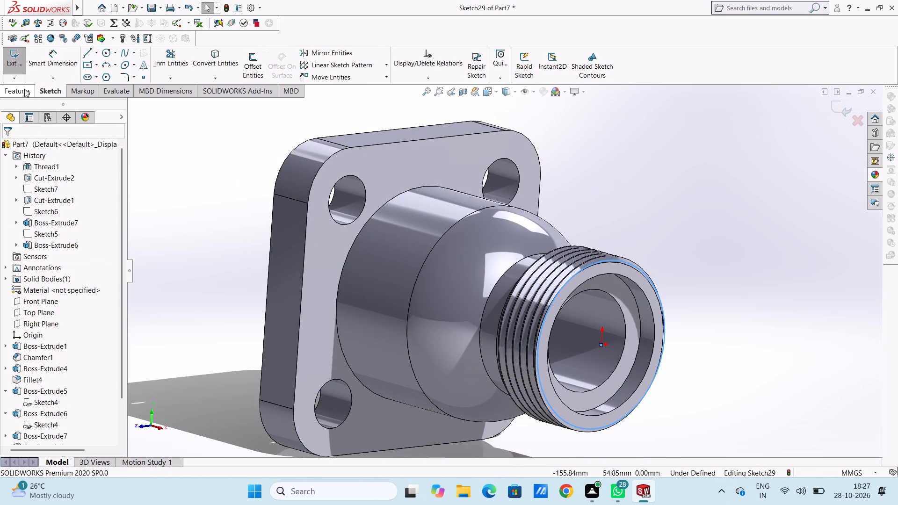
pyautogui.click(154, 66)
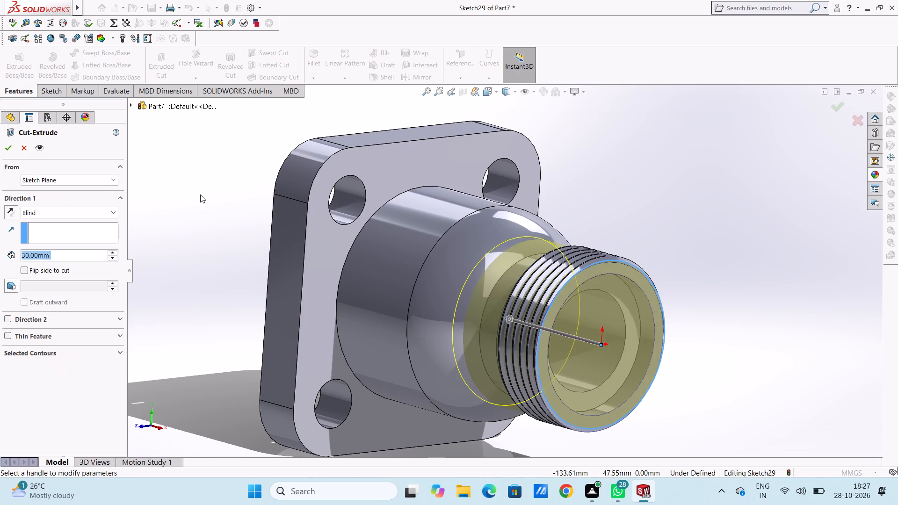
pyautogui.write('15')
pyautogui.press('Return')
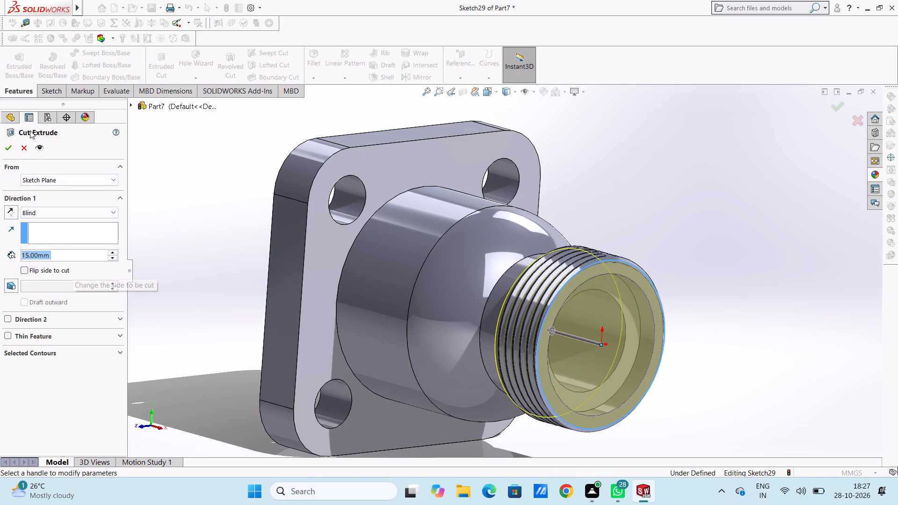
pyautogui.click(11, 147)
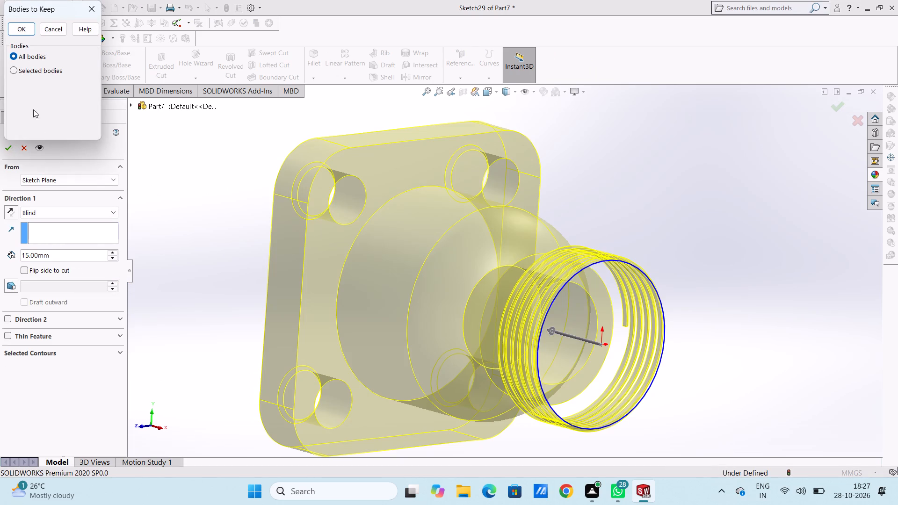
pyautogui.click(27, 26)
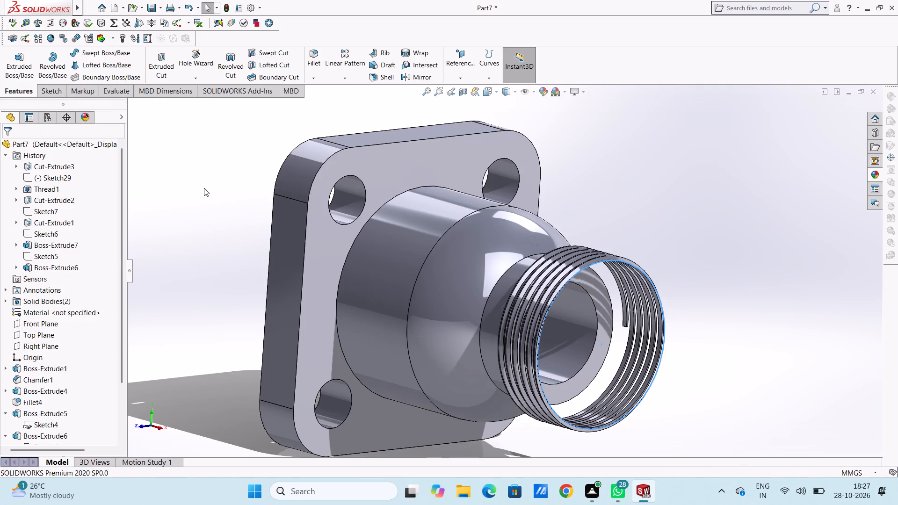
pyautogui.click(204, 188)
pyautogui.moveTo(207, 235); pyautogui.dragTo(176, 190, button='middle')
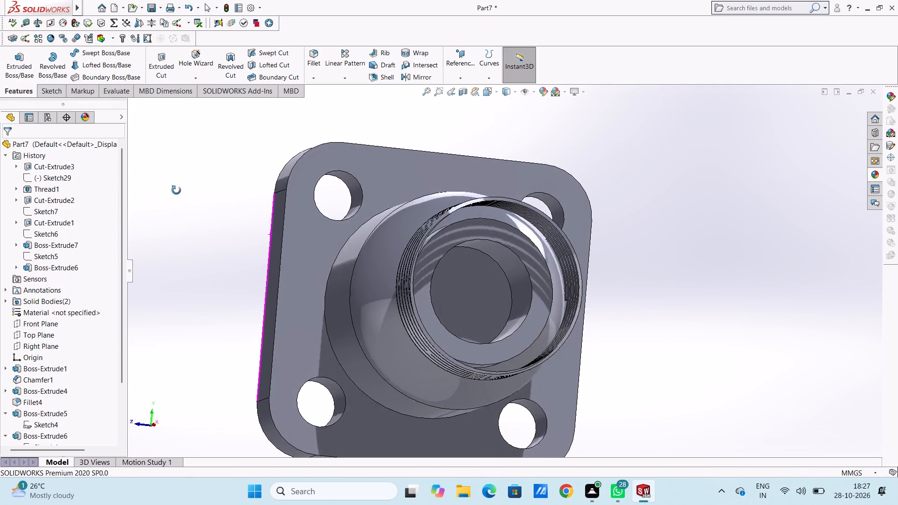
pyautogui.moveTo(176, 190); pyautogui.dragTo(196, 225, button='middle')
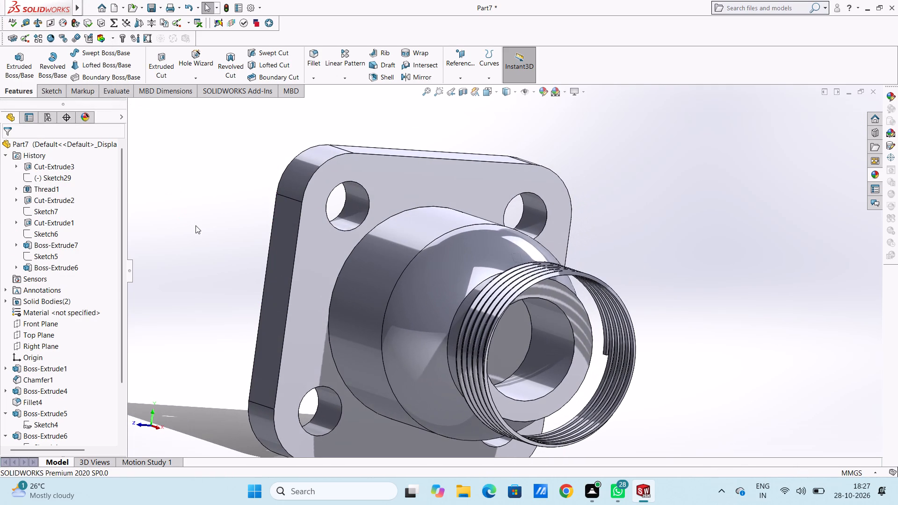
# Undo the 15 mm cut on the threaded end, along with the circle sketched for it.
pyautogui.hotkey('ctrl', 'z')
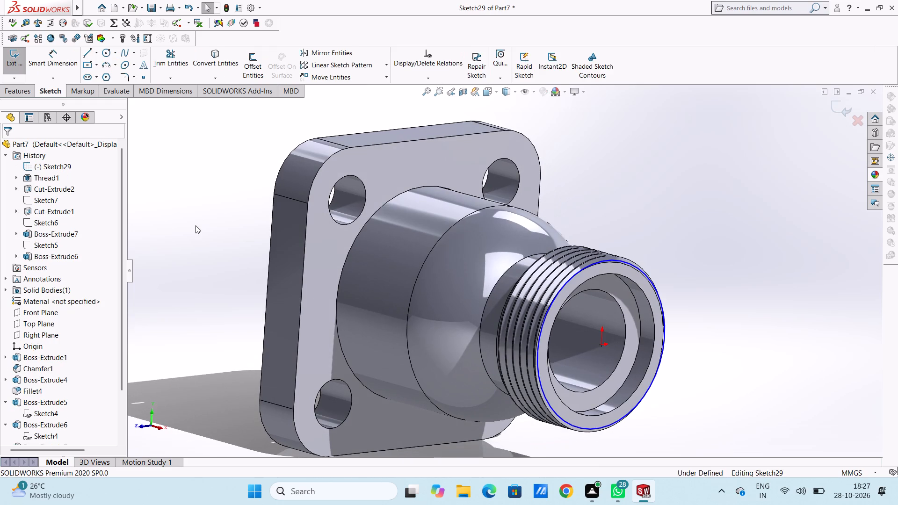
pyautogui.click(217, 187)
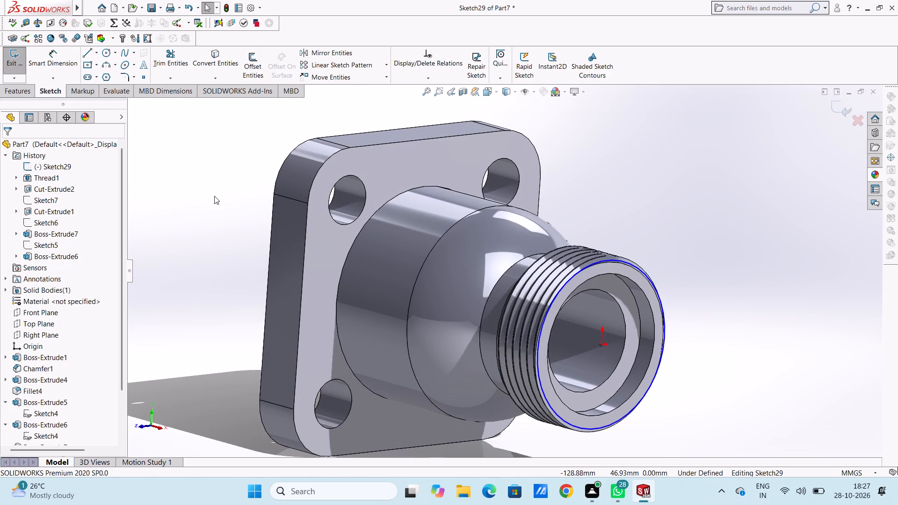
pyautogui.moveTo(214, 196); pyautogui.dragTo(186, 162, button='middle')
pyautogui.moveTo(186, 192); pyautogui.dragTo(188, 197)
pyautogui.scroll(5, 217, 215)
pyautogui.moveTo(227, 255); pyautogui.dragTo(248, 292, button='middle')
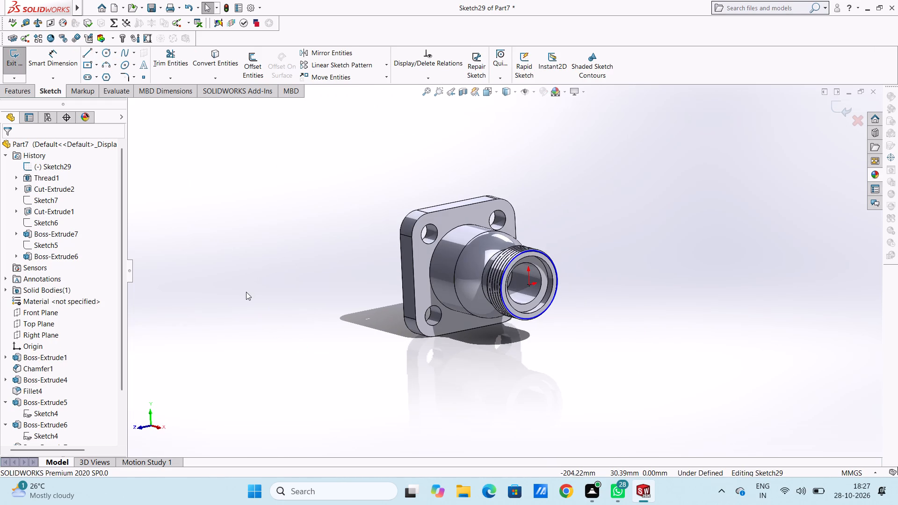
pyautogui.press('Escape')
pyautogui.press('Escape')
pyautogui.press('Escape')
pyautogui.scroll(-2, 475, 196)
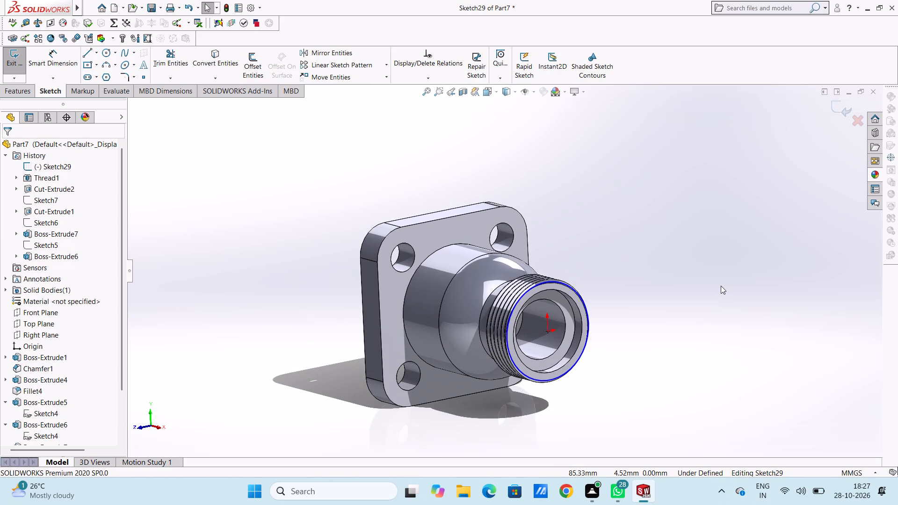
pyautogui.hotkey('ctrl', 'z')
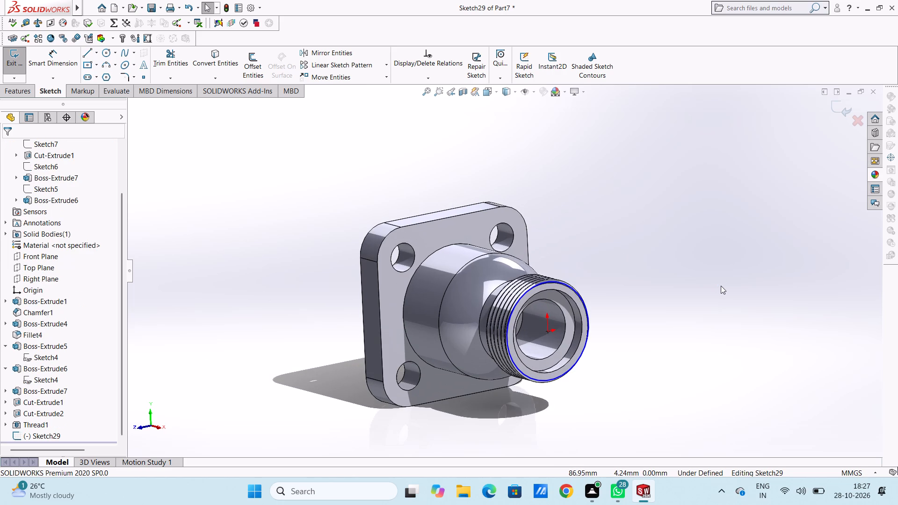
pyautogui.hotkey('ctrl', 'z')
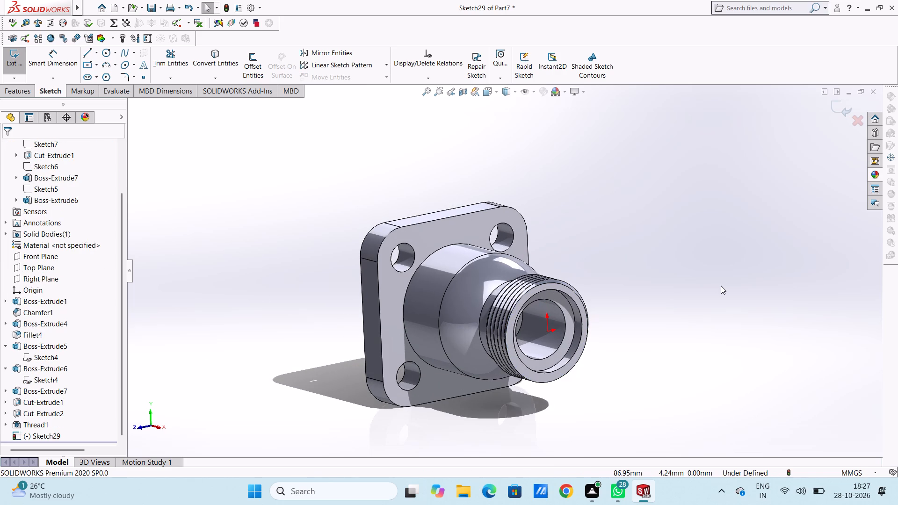
# Examine the flanged part from the side, the threaded end and the back of the plate.
pyautogui.moveTo(636, 351); pyautogui.dragTo(652, 308, button='middle')
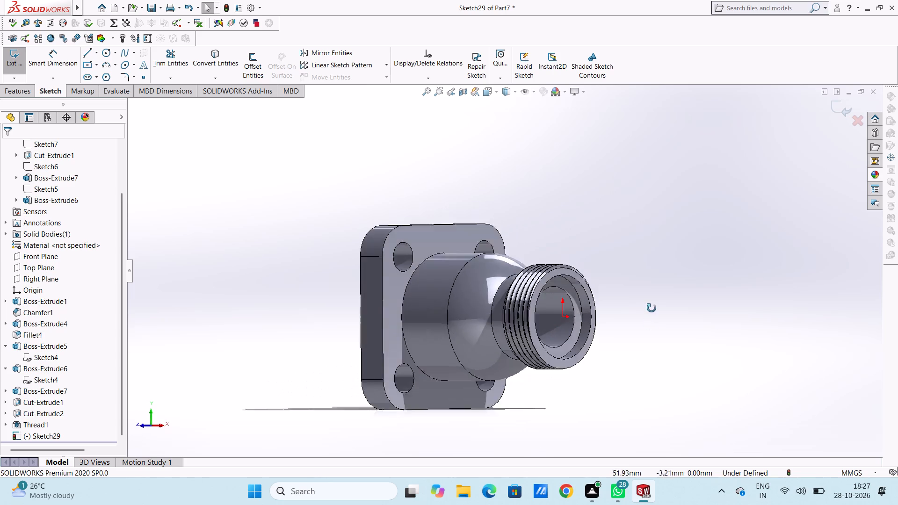
pyautogui.moveTo(652, 308); pyautogui.dragTo(686, 276, button='middle')
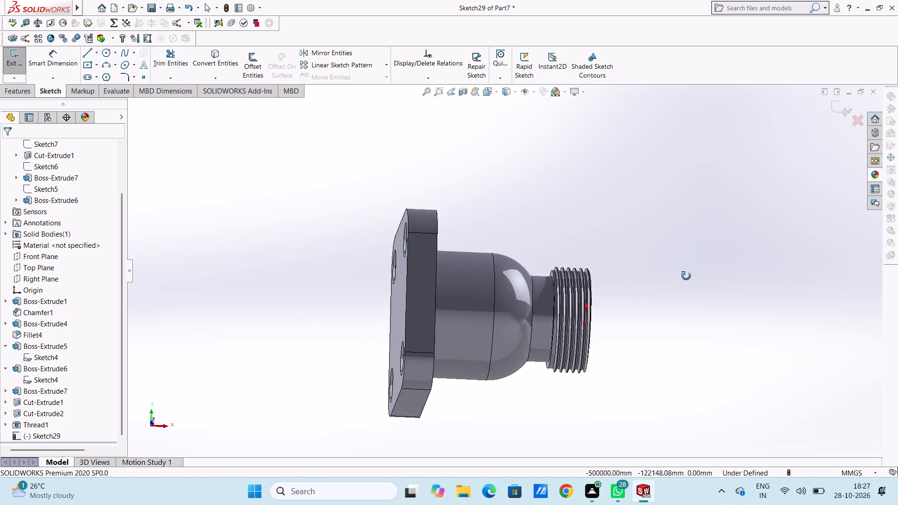
pyautogui.moveTo(686, 276); pyautogui.dragTo(671, 297, button='middle')
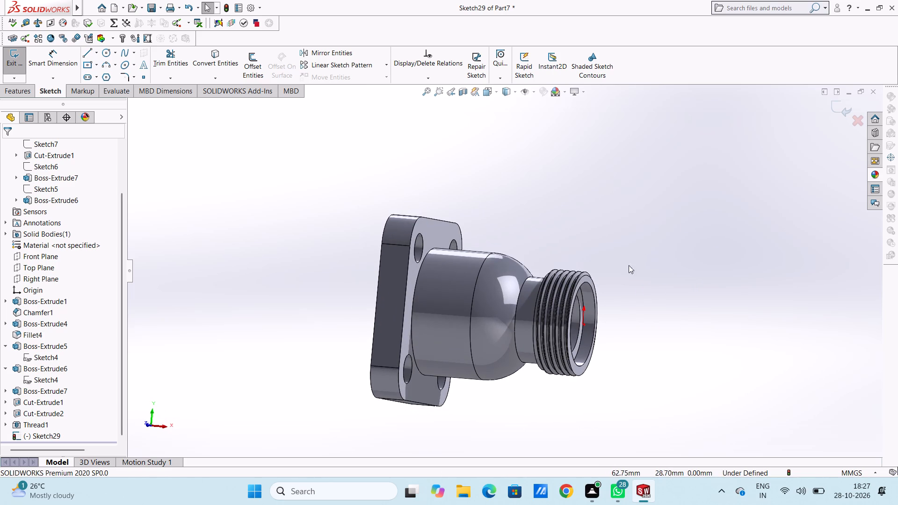
pyautogui.moveTo(613, 198); pyautogui.dragTo(615, 245, button='middle')
pyautogui.scroll(4, 615, 246)
pyautogui.moveTo(593, 254); pyautogui.dragTo(527, 253, button='middle')
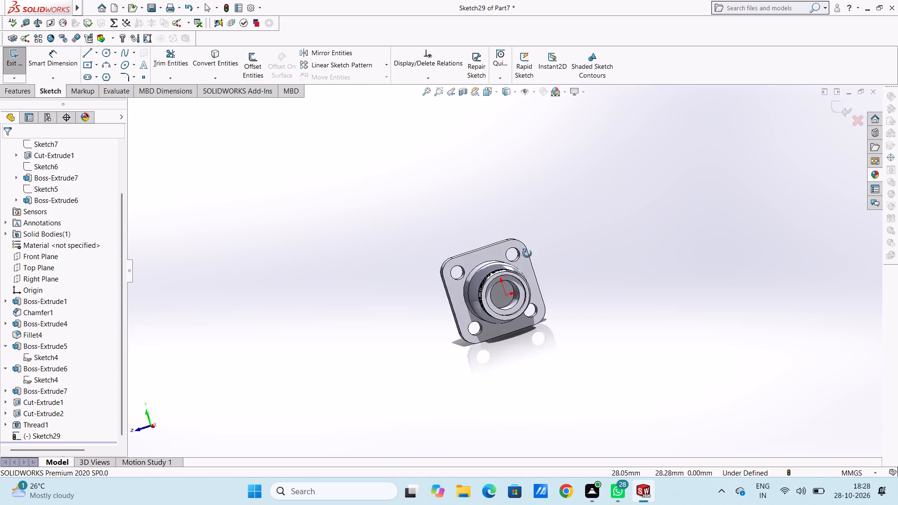
pyautogui.moveTo(527, 253); pyautogui.dragTo(673, 221, button='middle')
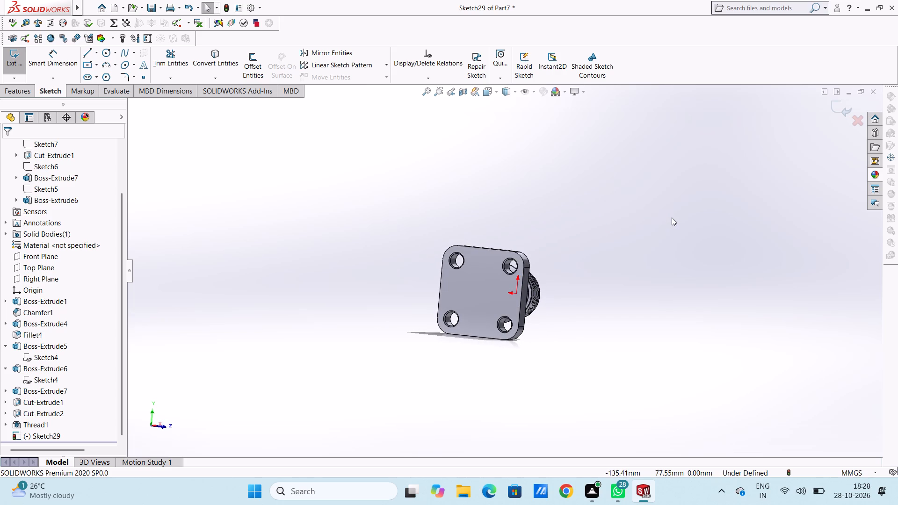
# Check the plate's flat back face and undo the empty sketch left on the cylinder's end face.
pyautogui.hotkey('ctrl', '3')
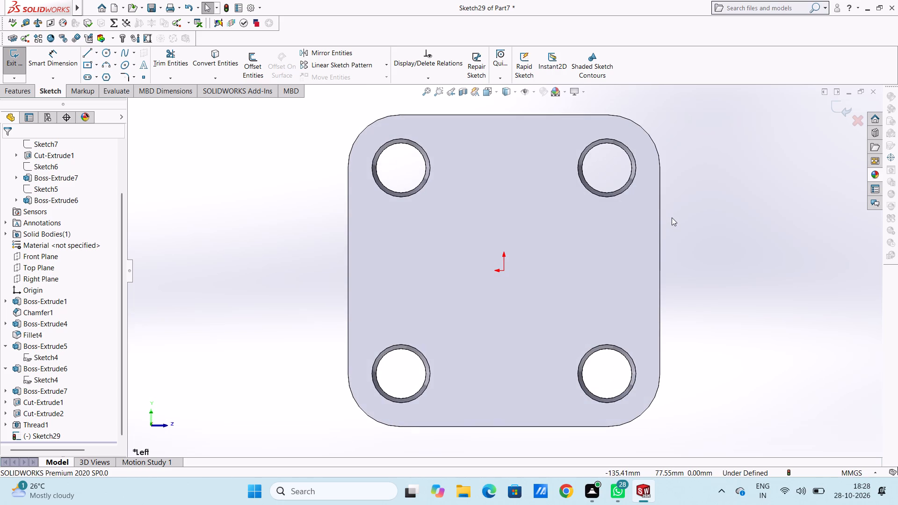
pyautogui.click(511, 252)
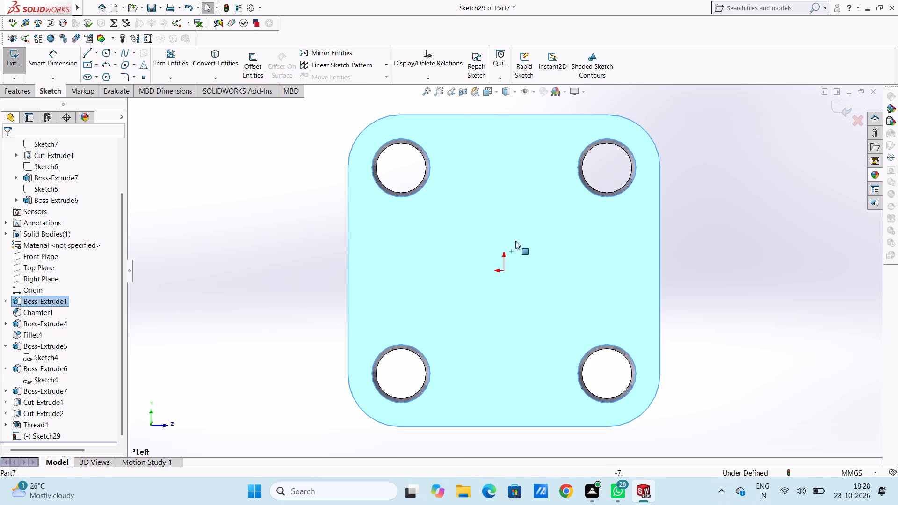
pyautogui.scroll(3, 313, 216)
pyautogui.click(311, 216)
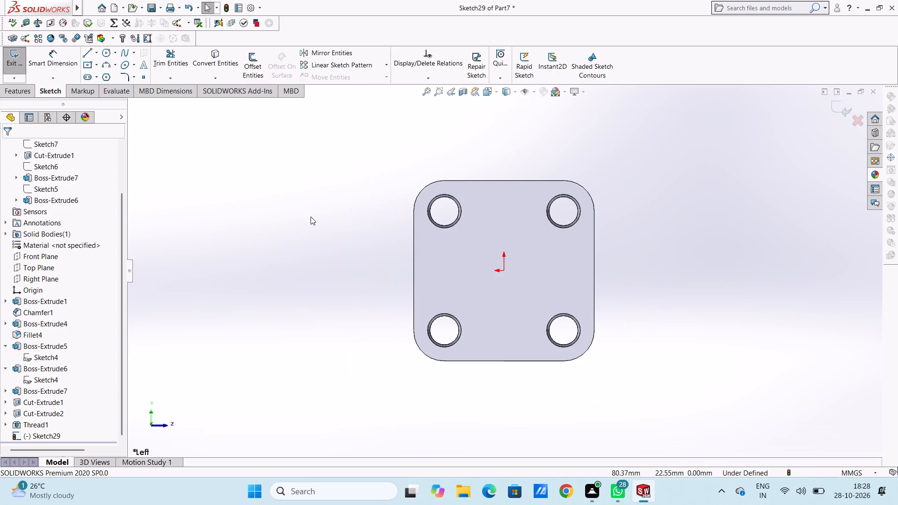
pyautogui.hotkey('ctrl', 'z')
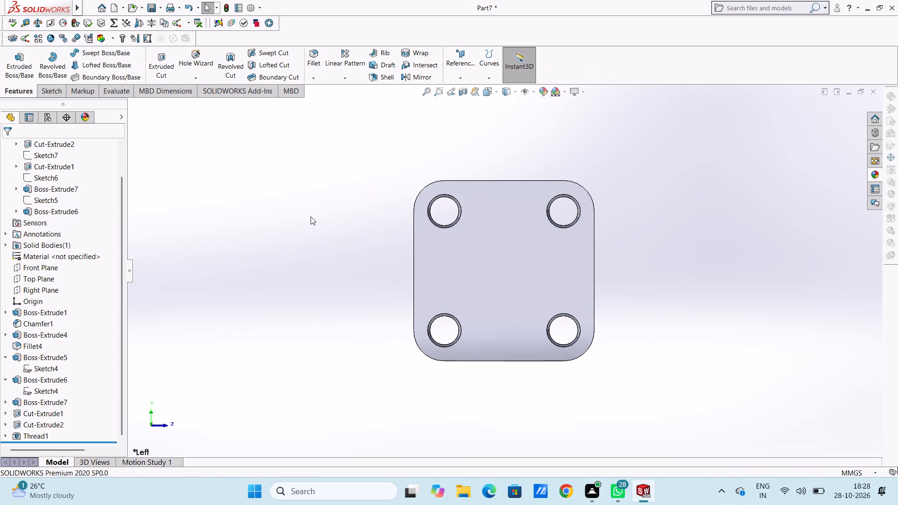
# Sketch a circle of 25 mm radius centred on the origin on the plate's flat back face.
pyautogui.moveTo(344, 199); pyautogui.dragTo(240, 250, button='middle')
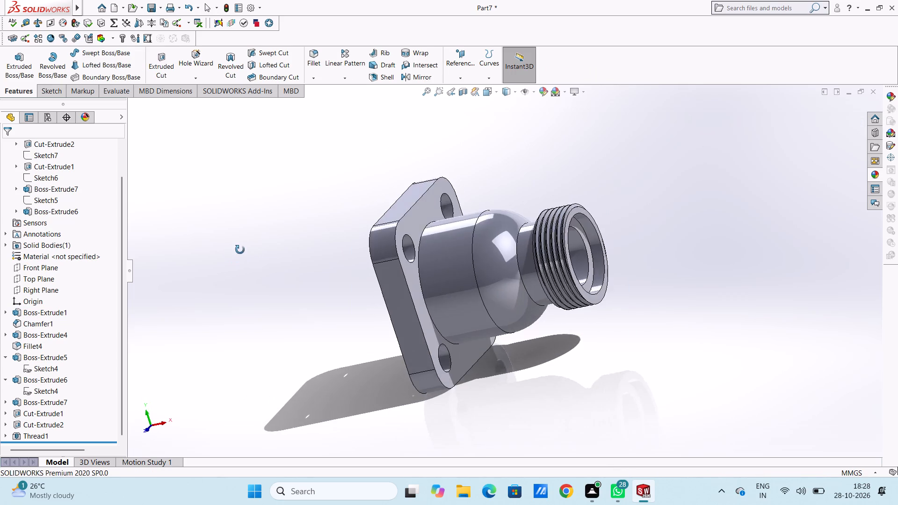
pyautogui.moveTo(240, 250); pyautogui.dragTo(348, 184, button='middle')
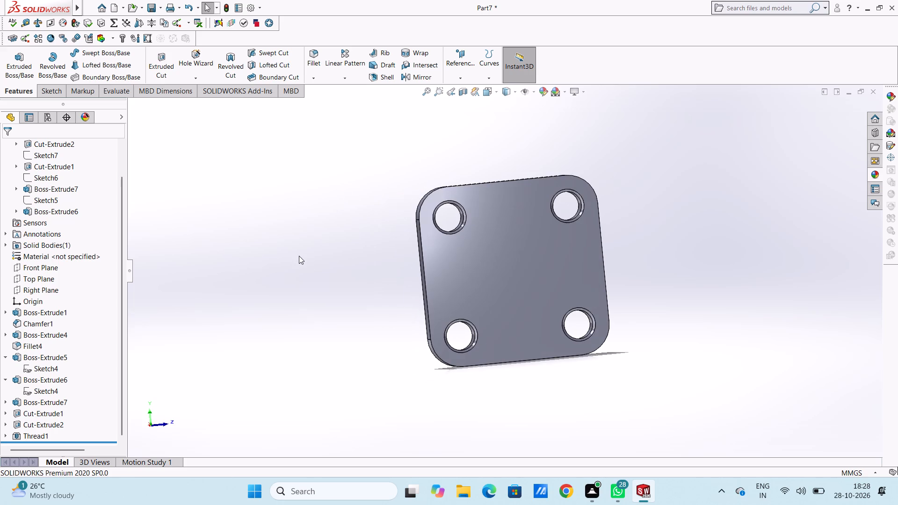
pyautogui.hotkey('ctrl', '3')
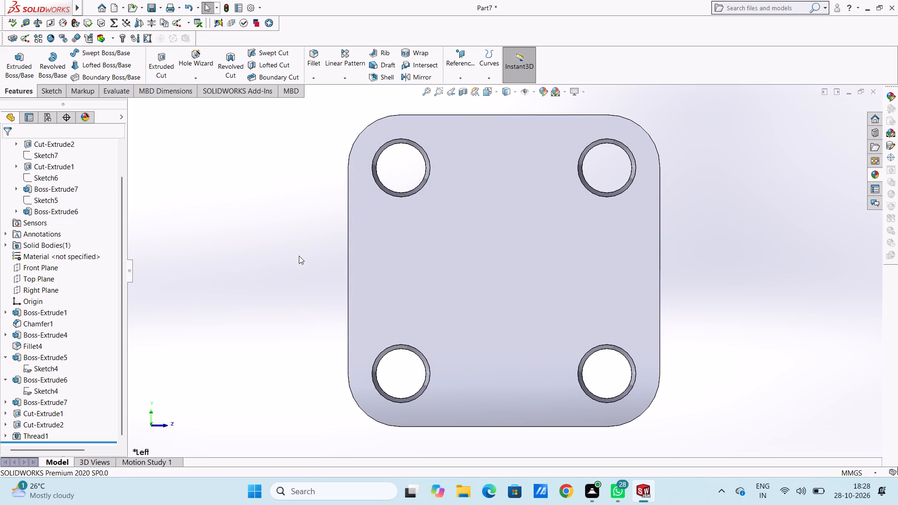
pyautogui.click(478, 266)
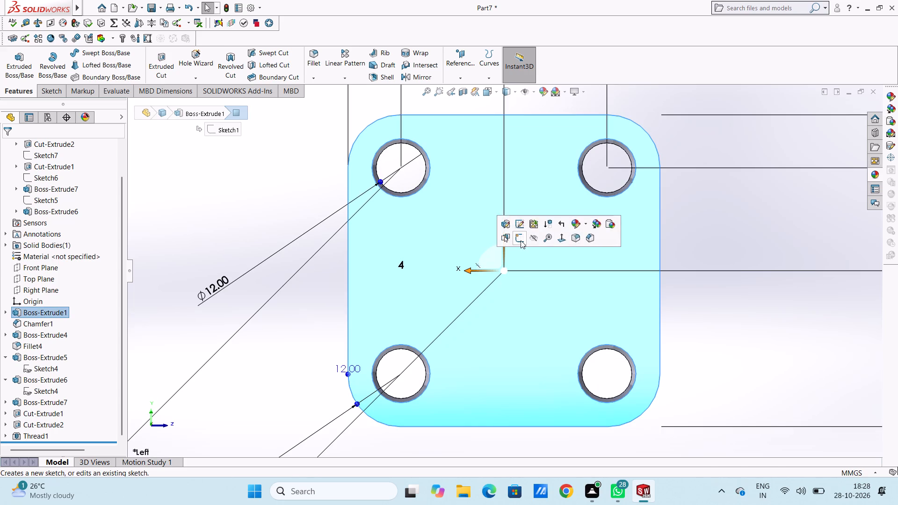
pyautogui.click(521, 240)
pyautogui.click(308, 196)
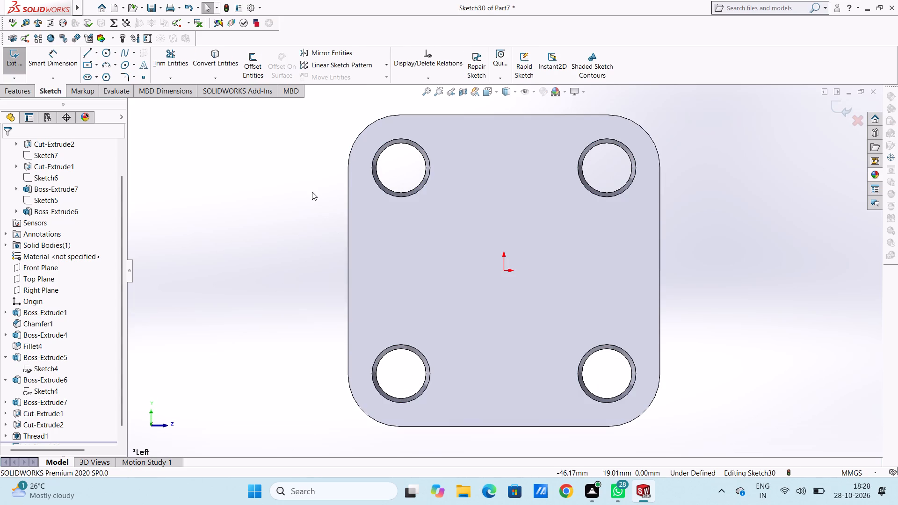
pyautogui.click(108, 53)
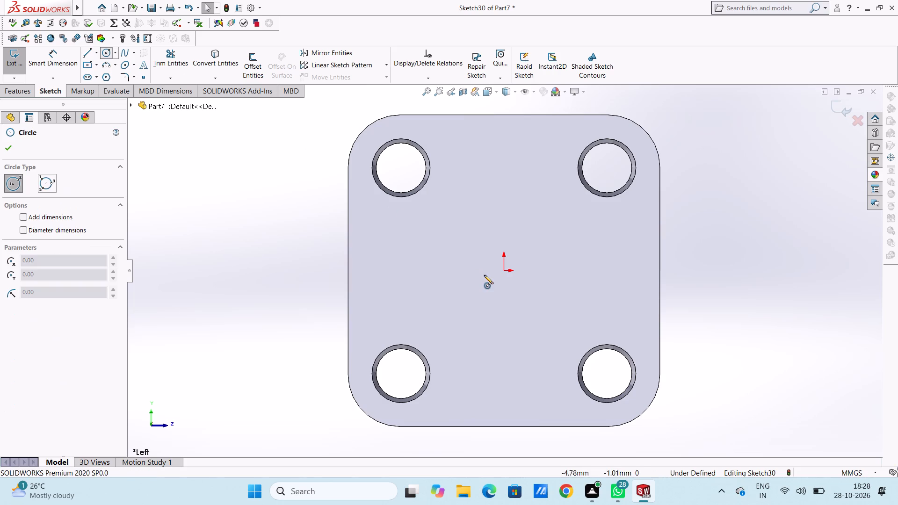
pyautogui.click(504, 269)
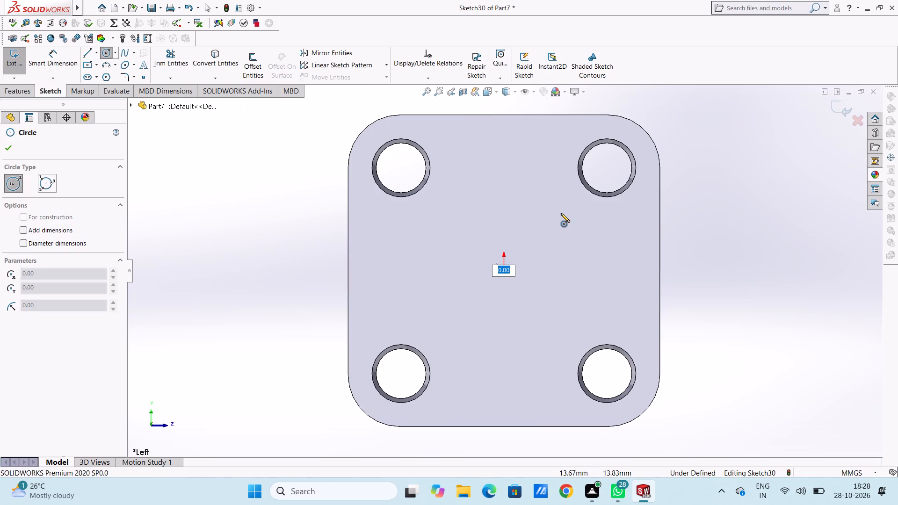
pyautogui.write('25')
pyautogui.press('Return')
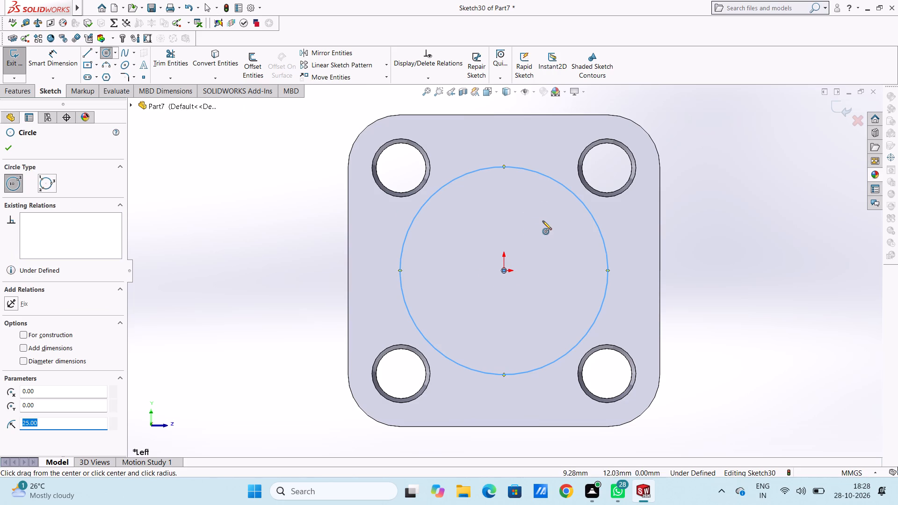
pyautogui.click(6, 147)
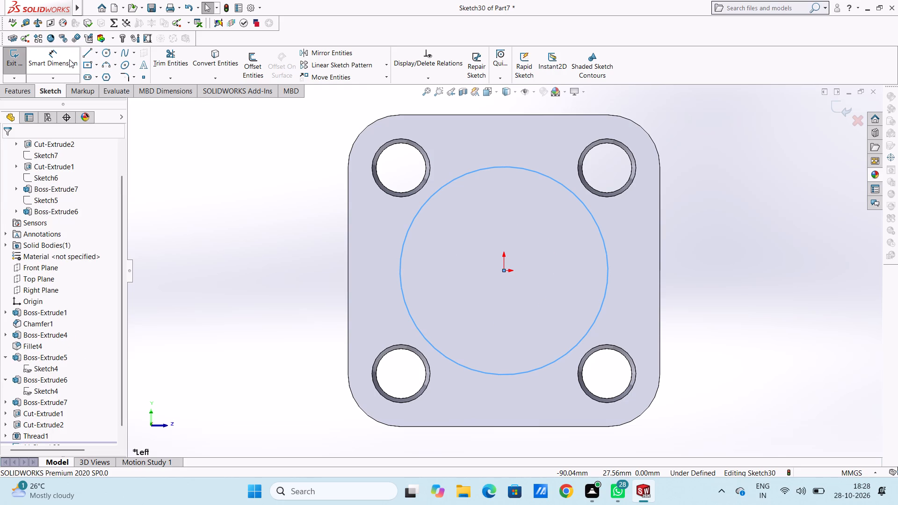
# Add a 50 mm diameter dimension to the circle on the plate's back face.
pyautogui.click(69, 58)
pyautogui.scroll(3, 353, 217)
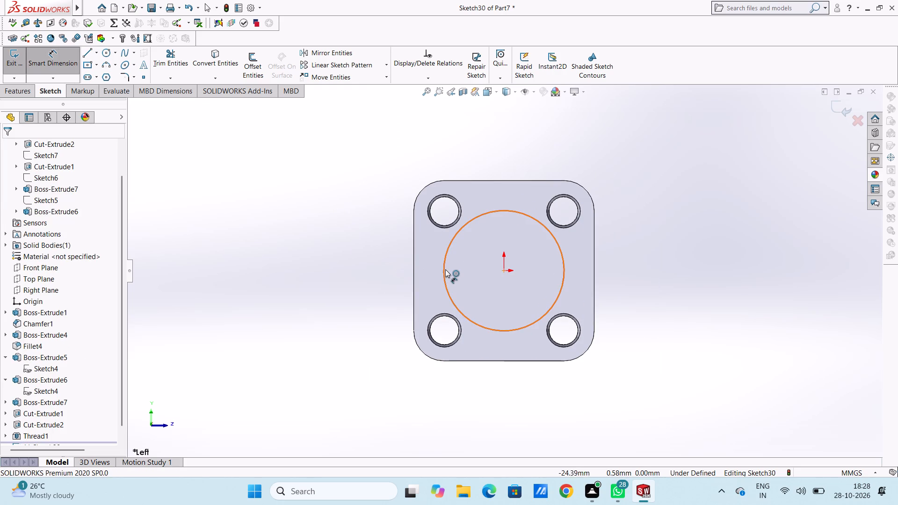
pyautogui.click(446, 269)
pyautogui.click(282, 161)
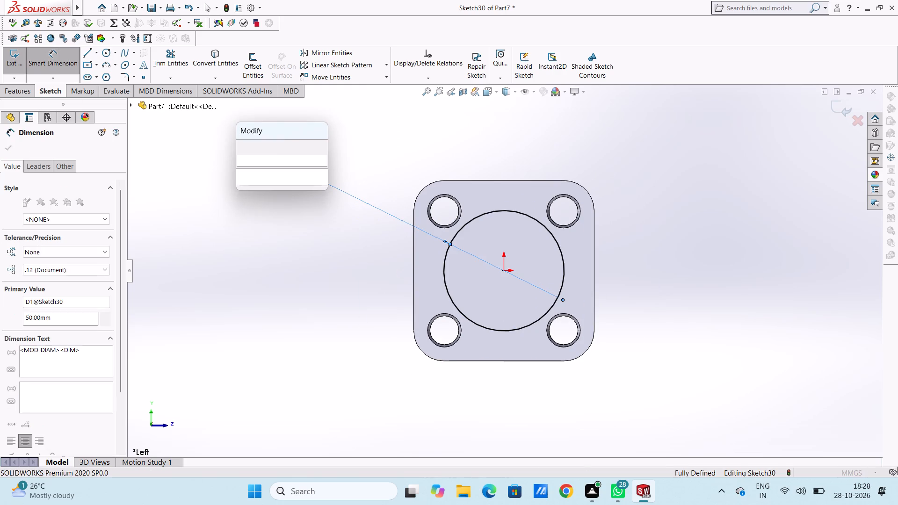
pyautogui.click(242, 150)
pyautogui.click(238, 151)
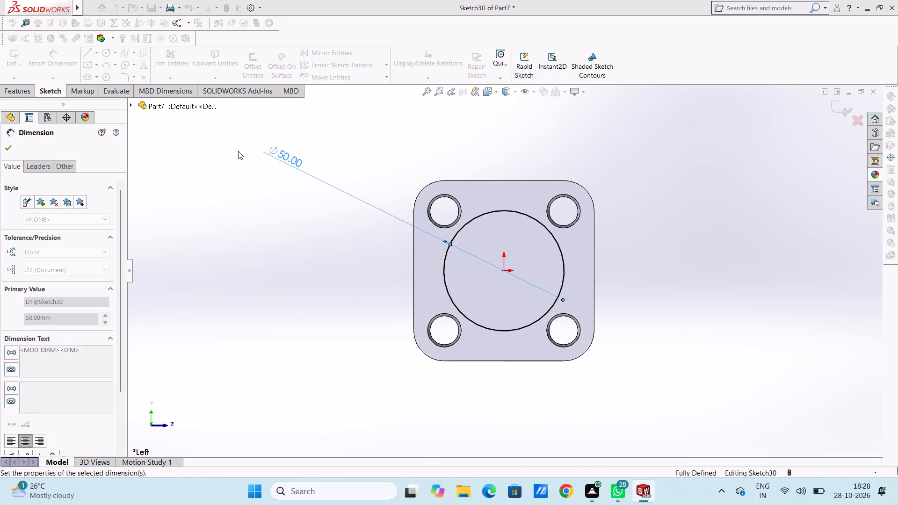
pyautogui.moveTo(459, 129); pyautogui.dragTo(429, 148, button='middle')
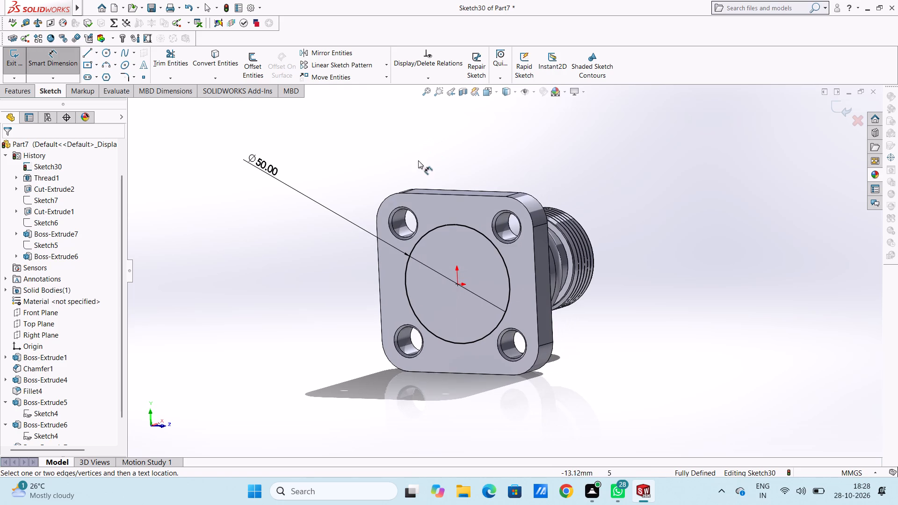
pyautogui.click(51, 58)
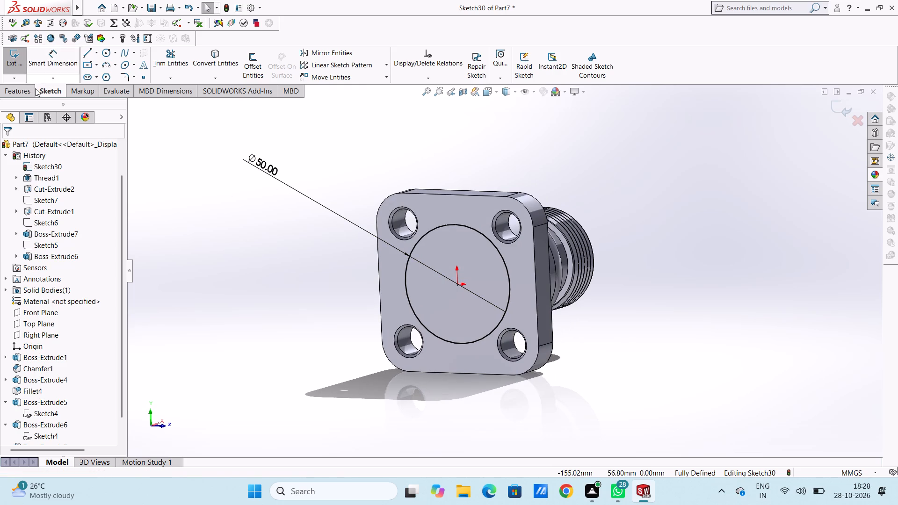
# Cut-extrude the 50 mm circle 5 mm blind into the back of the plate.
pyautogui.click(25, 91)
pyautogui.click(159, 65)
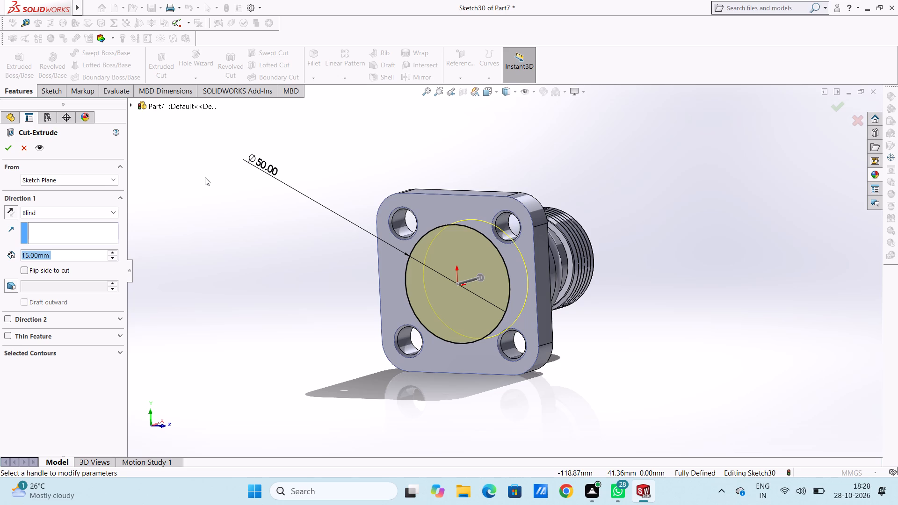
pyautogui.press('5')
pyautogui.press('Return')
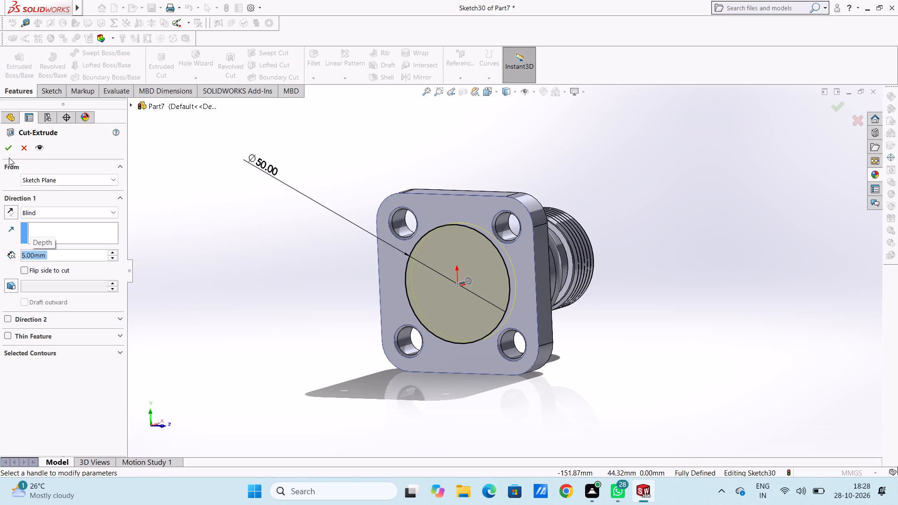
pyautogui.click(6, 150)
pyautogui.click(231, 235)
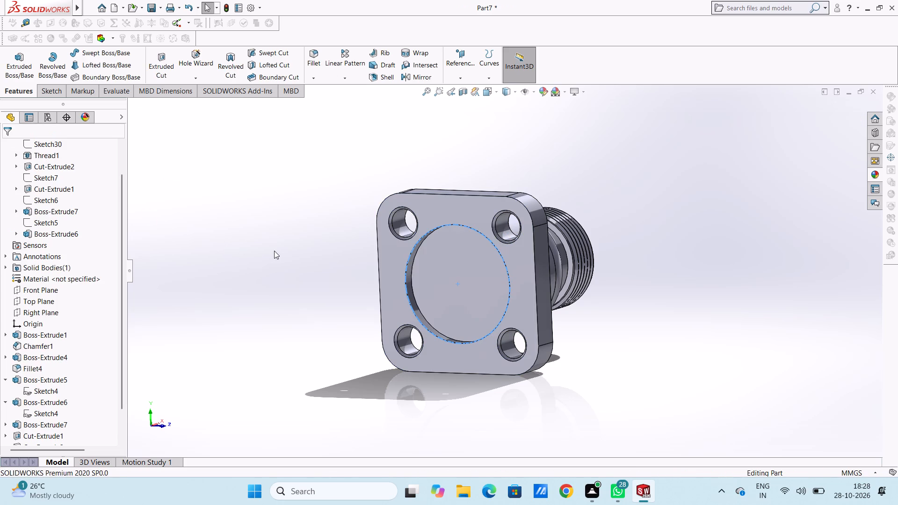
pyautogui.middleClick(274, 250)
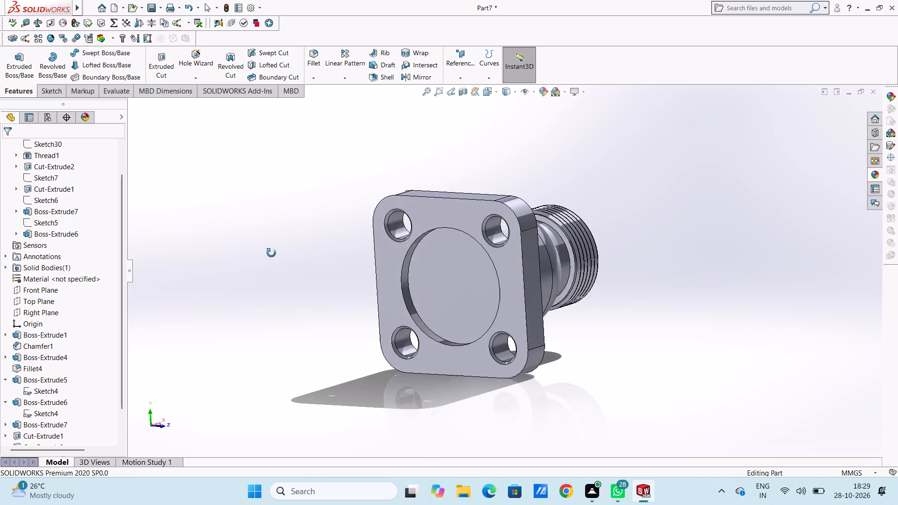
# Sketch a circle about 33.6 mm in diameter, centred on the origin, on the floor of the back recess.
pyautogui.hotkey('ctrl', '3')
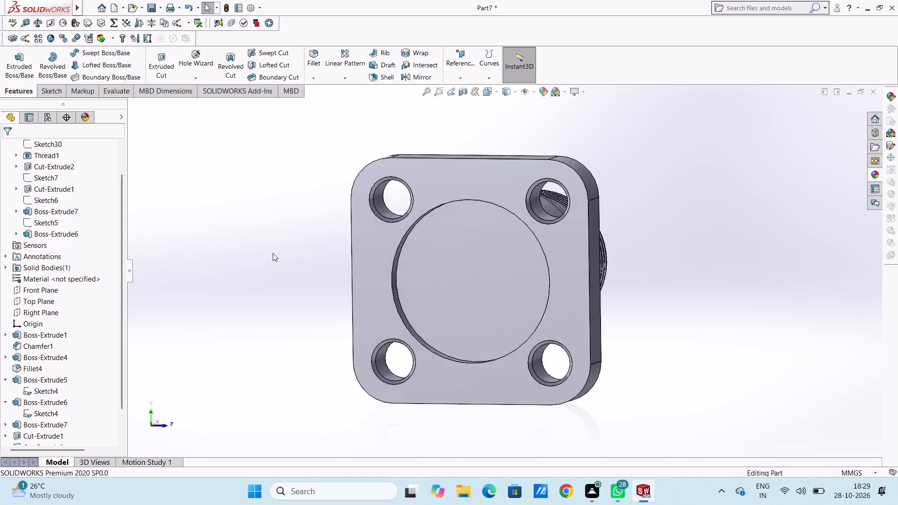
pyautogui.scroll(4, 271, 252)
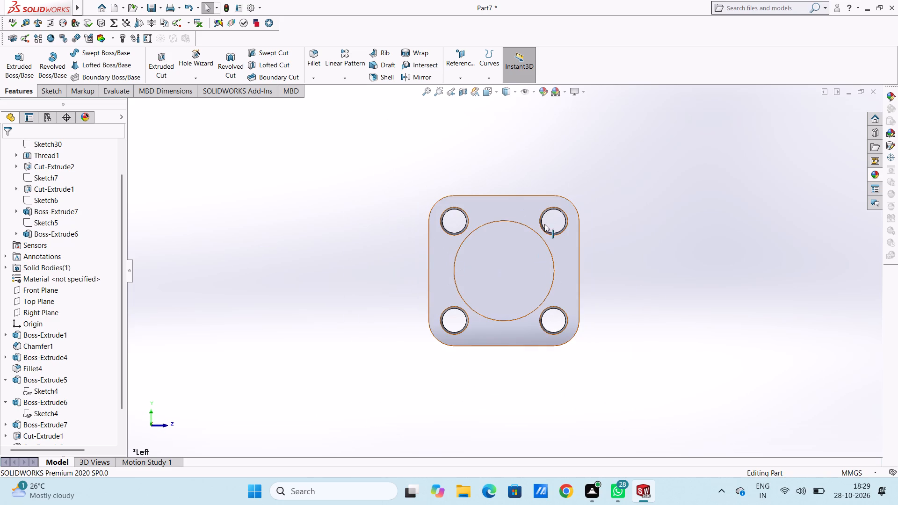
pyautogui.scroll(-1, 522, 272)
pyautogui.click(500, 274)
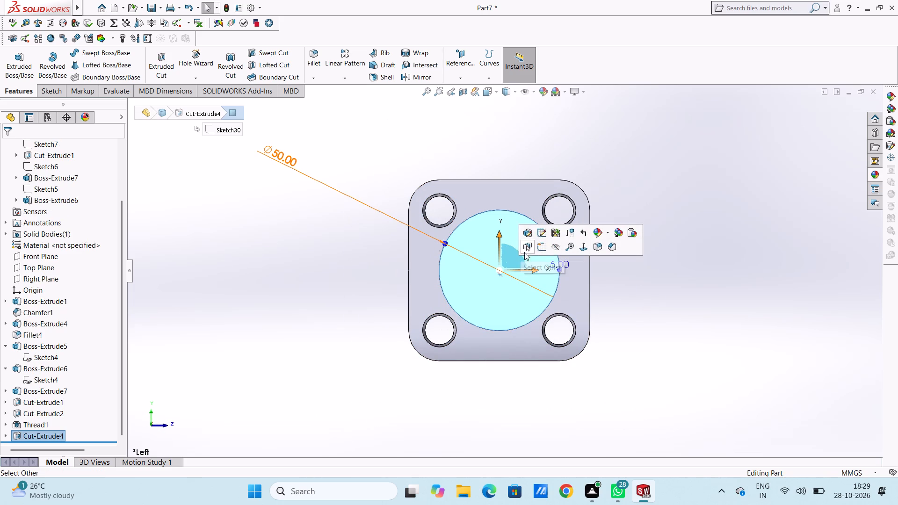
pyautogui.click(540, 252)
pyautogui.click(325, 282)
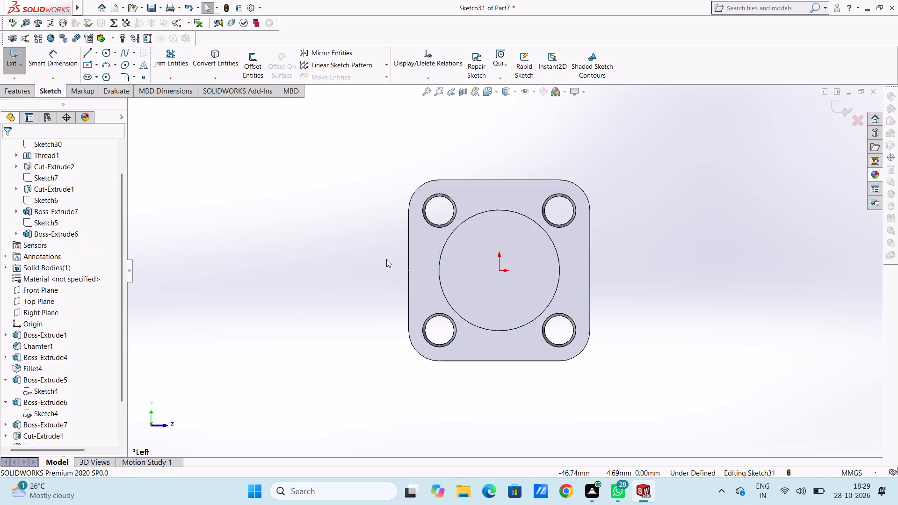
pyautogui.click(106, 56)
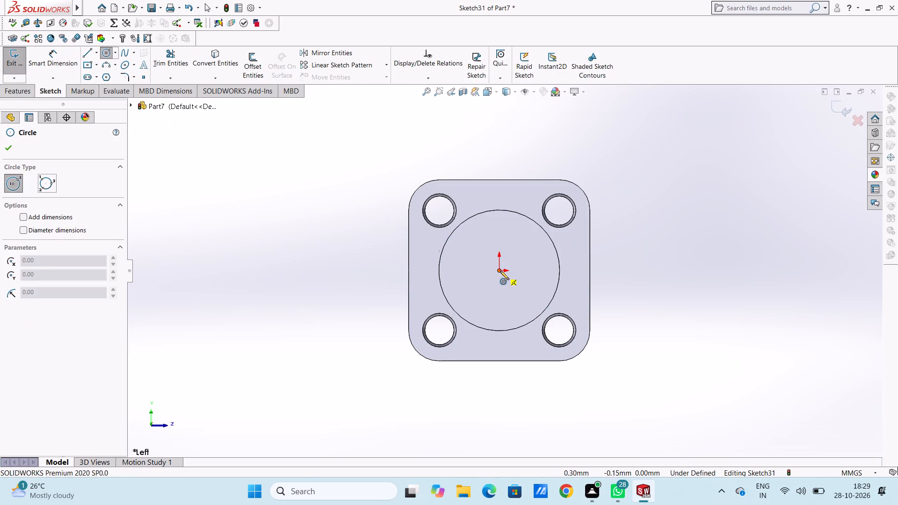
pyautogui.click(500, 271)
pyautogui.click(469, 243)
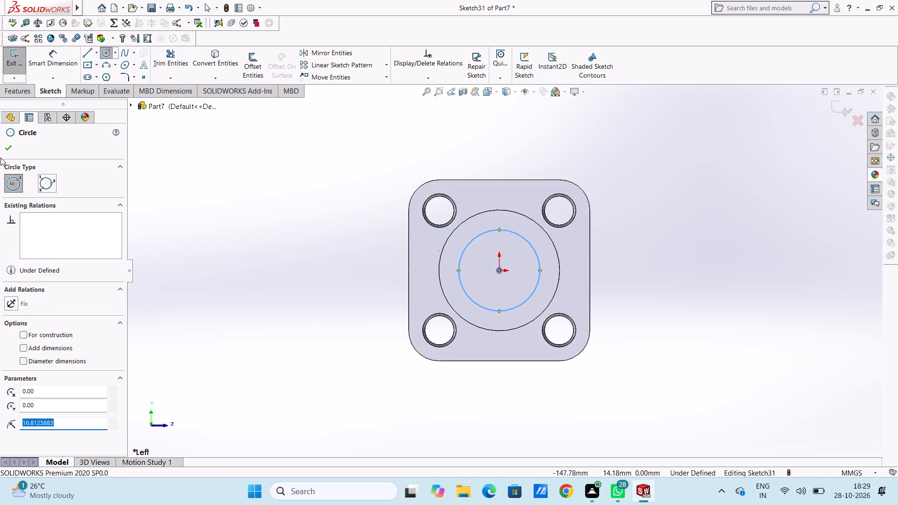
pyautogui.click(8, 146)
pyautogui.click(269, 250)
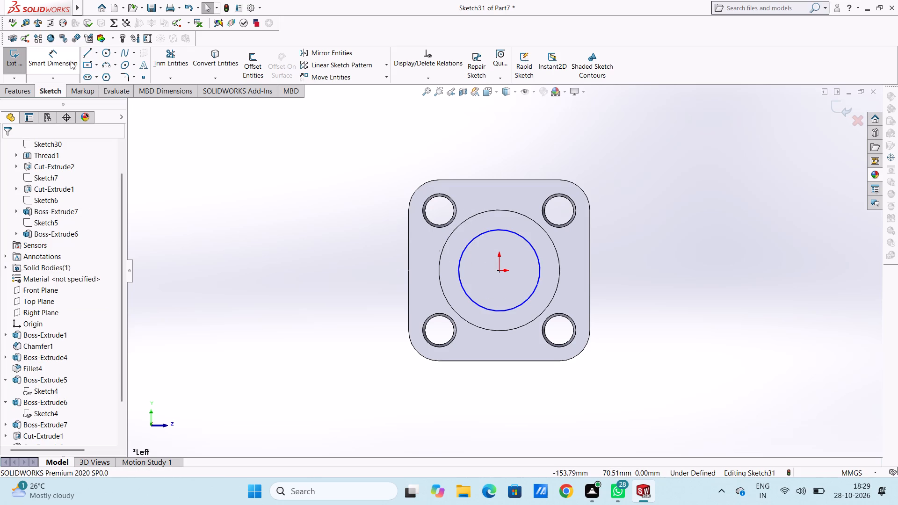
# Dimension the diameter of the circle on the recess floor at 43 mm.
pyautogui.click(71, 61)
pyautogui.click(462, 278)
pyautogui.click(297, 163)
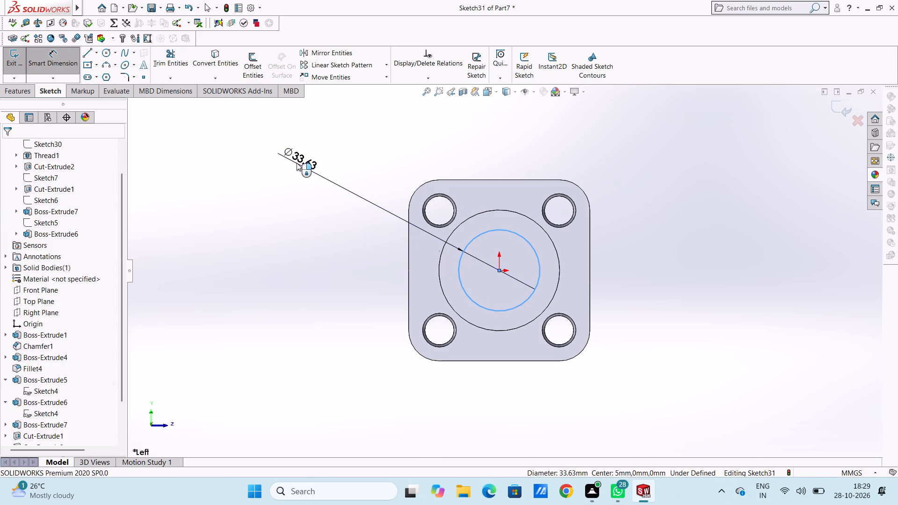
pyautogui.write('43')
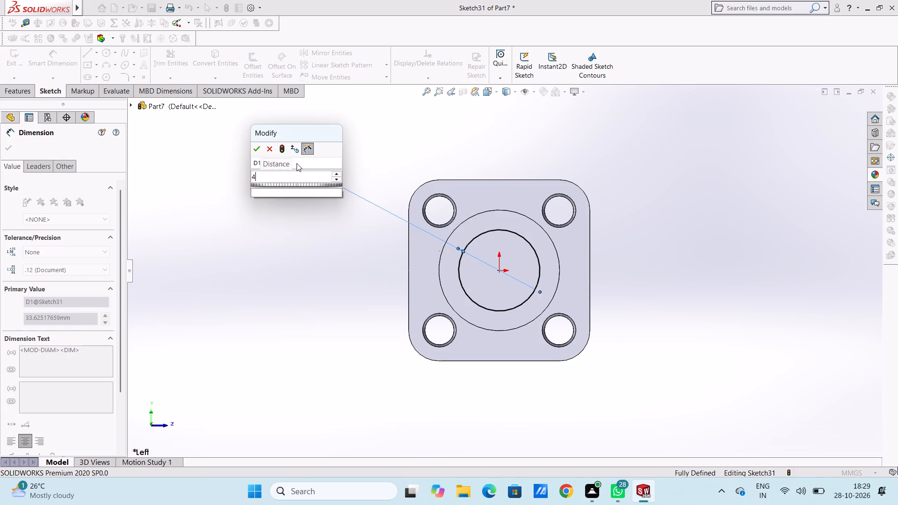
pyautogui.press('Return')
pyautogui.click(289, 280)
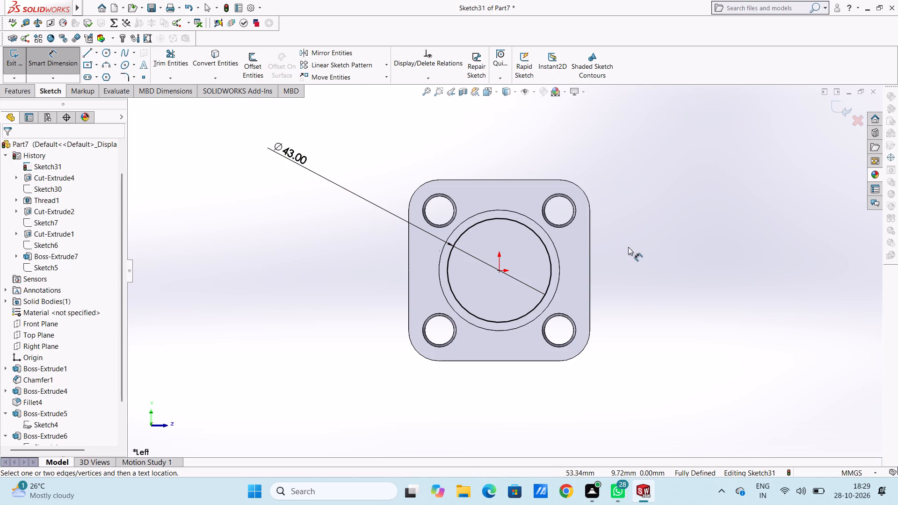
pyautogui.moveTo(628, 247); pyautogui.dragTo(550, 254, button='middle')
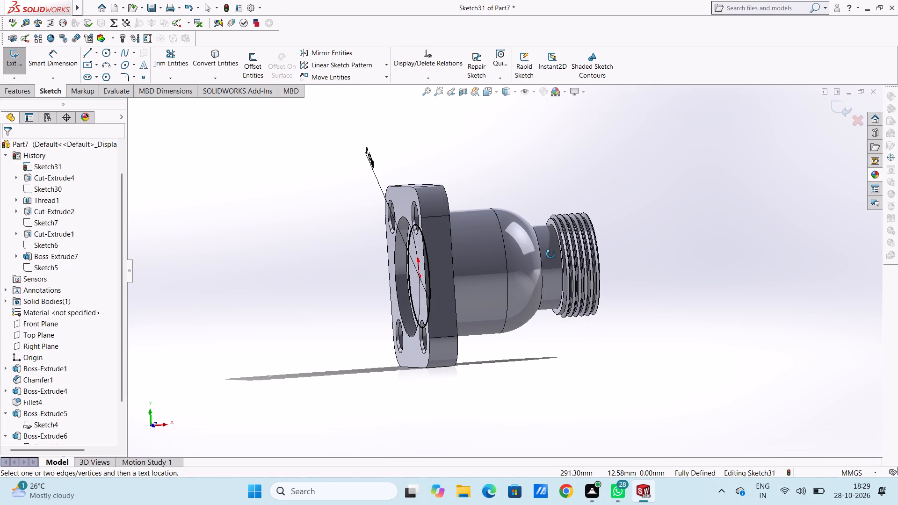
pyautogui.moveTo(550, 254); pyautogui.dragTo(551, 254, button='middle')
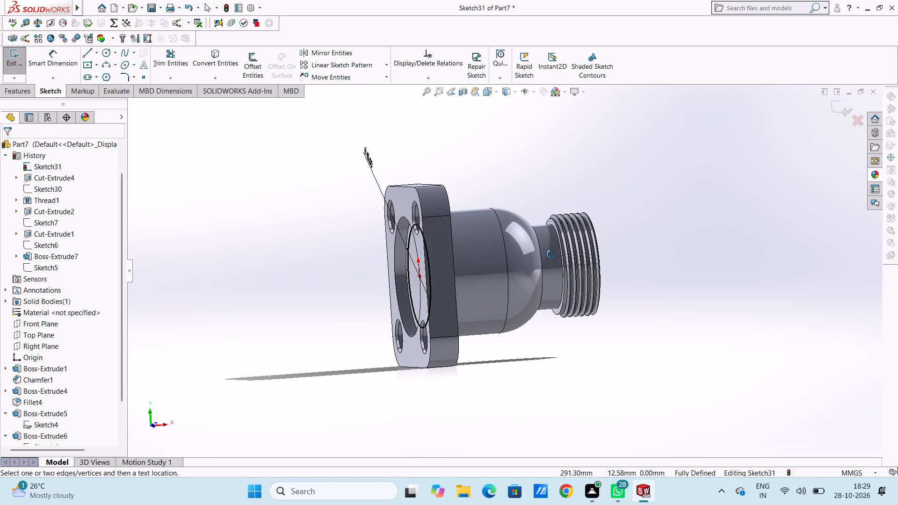
pyautogui.moveTo(551, 254); pyautogui.dragTo(546, 274, button='middle')
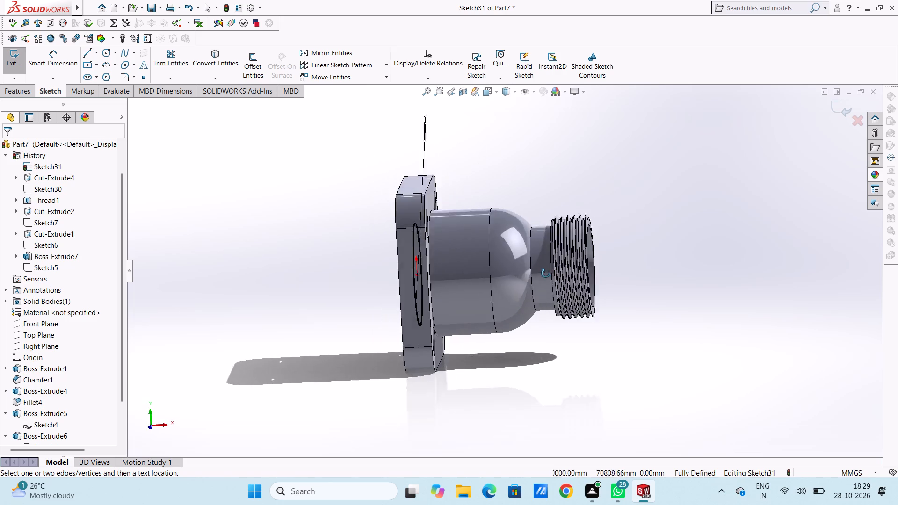
pyautogui.moveTo(546, 274); pyautogui.dragTo(562, 291, button='middle')
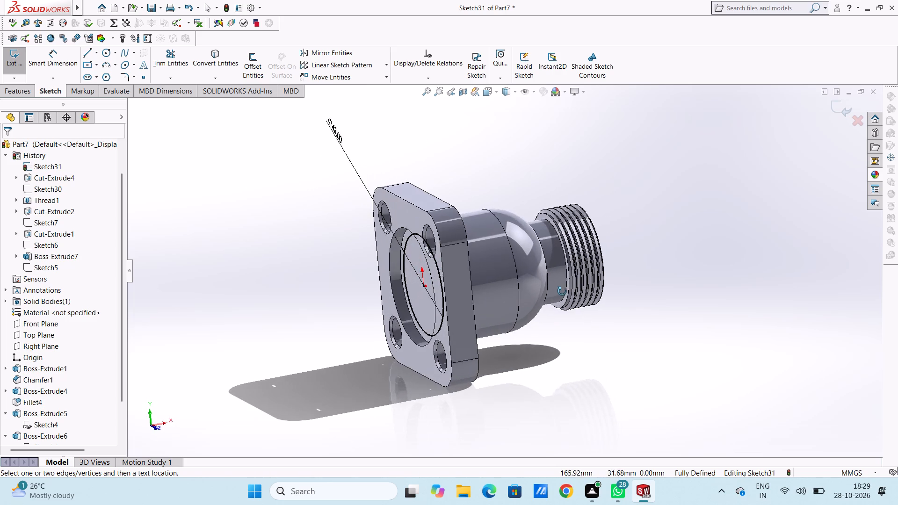
pyautogui.moveTo(562, 291); pyautogui.dragTo(561, 289, button='middle')
pyautogui.click(51, 59)
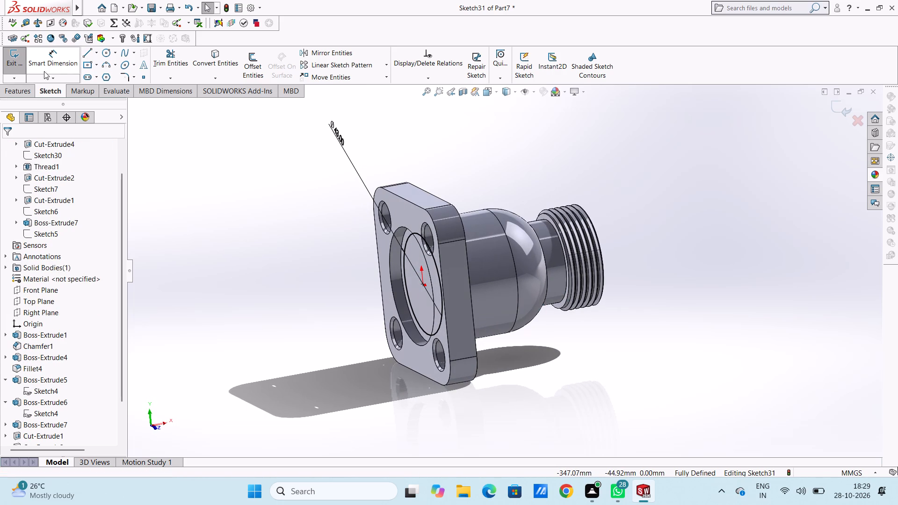
# Cut-extrude the 43 mm circle 32 mm blind from the recess floor into the boss.
pyautogui.click(26, 90)
pyautogui.click(160, 61)
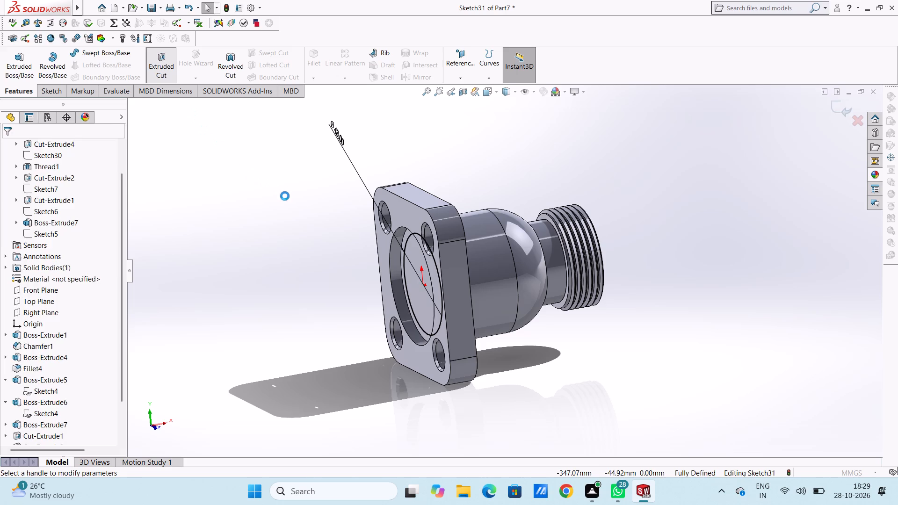
pyautogui.moveTo(253, 237); pyautogui.dragTo(237, 242, button='middle')
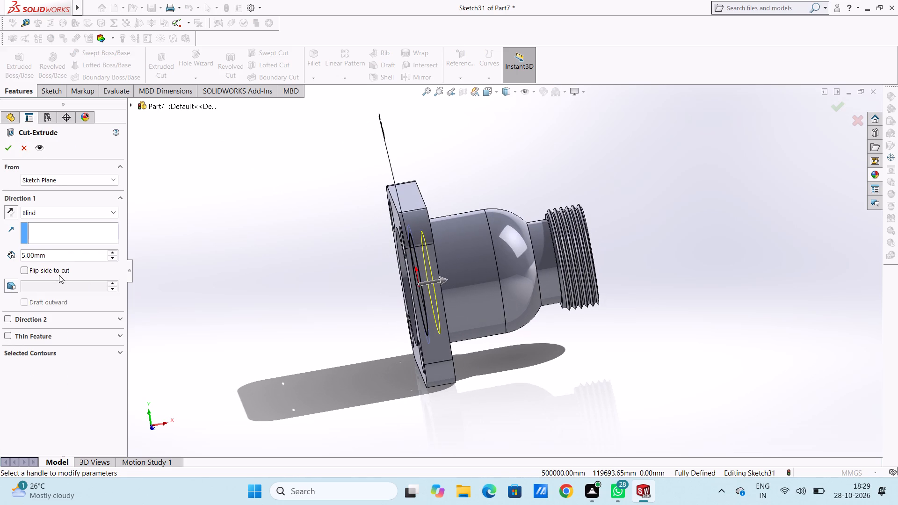
pyautogui.doubleClick(62, 257)
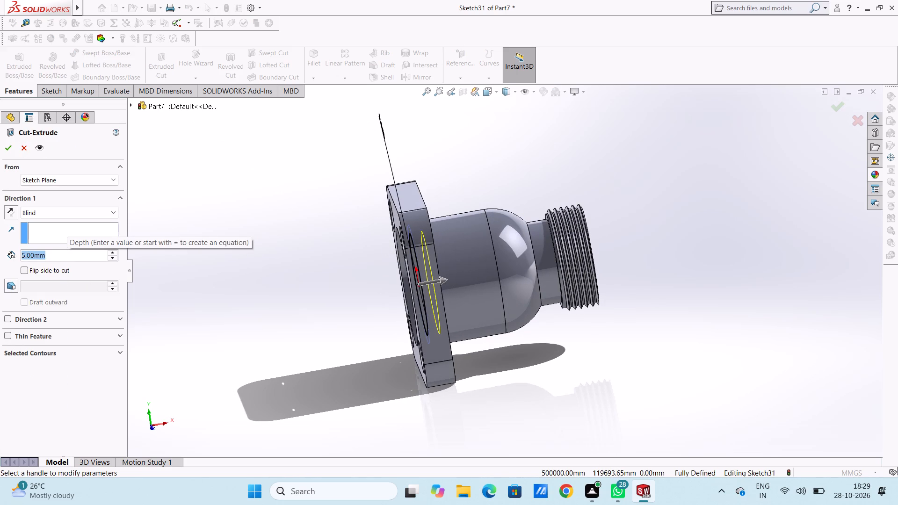
pyautogui.write('40')
pyautogui.press('Return')
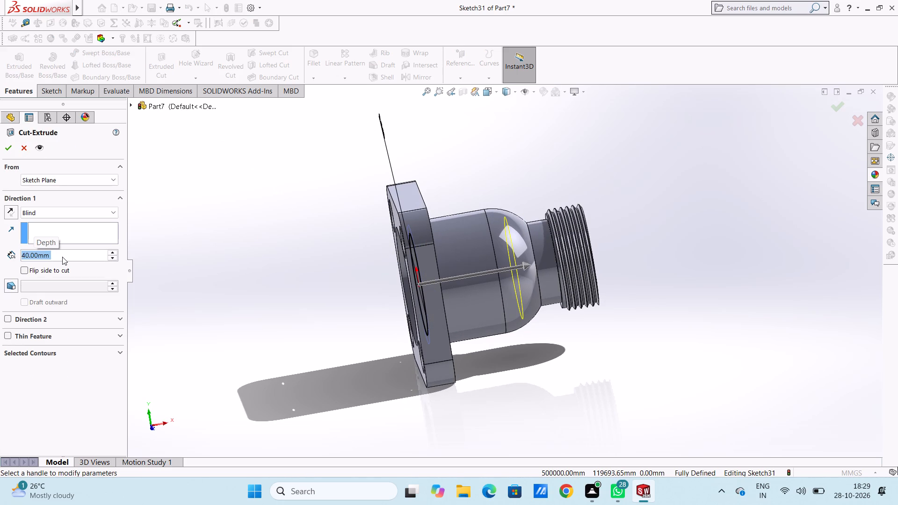
pyautogui.write('35')
pyautogui.press('Return')
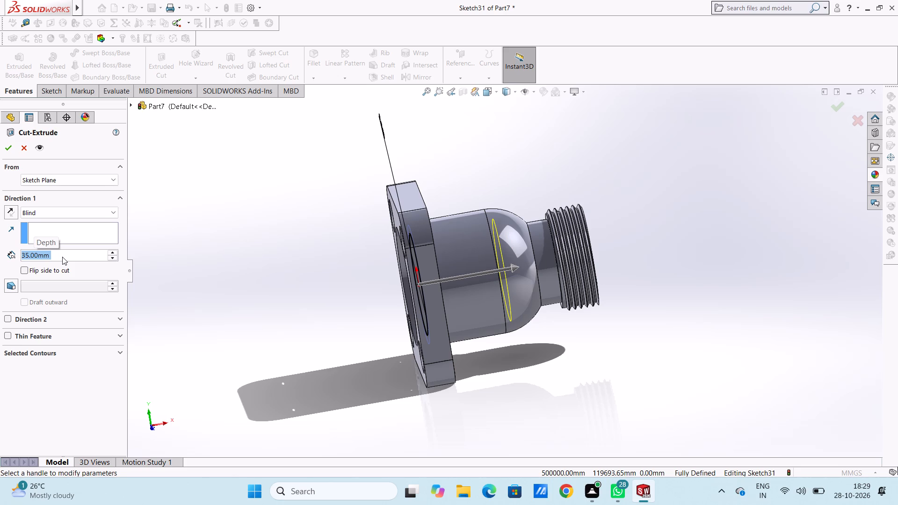
pyautogui.write('32')
pyautogui.press('Return')
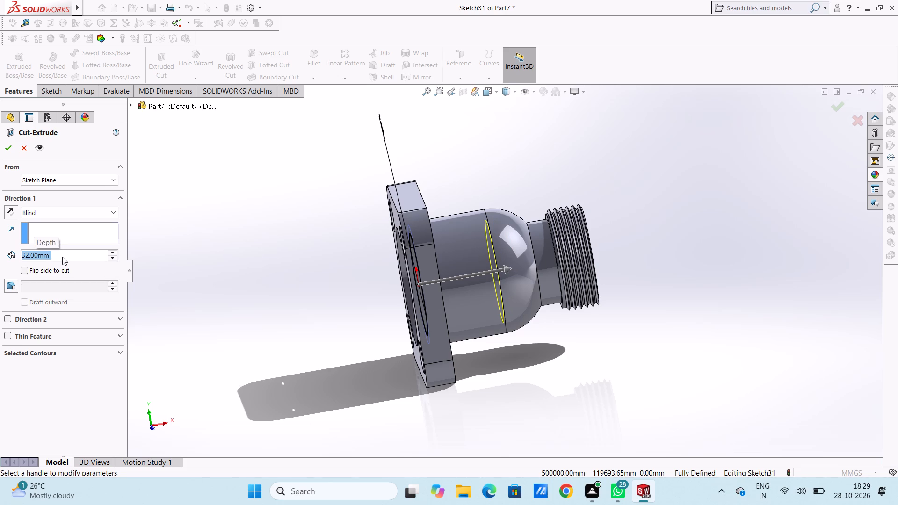
pyautogui.click(8, 148)
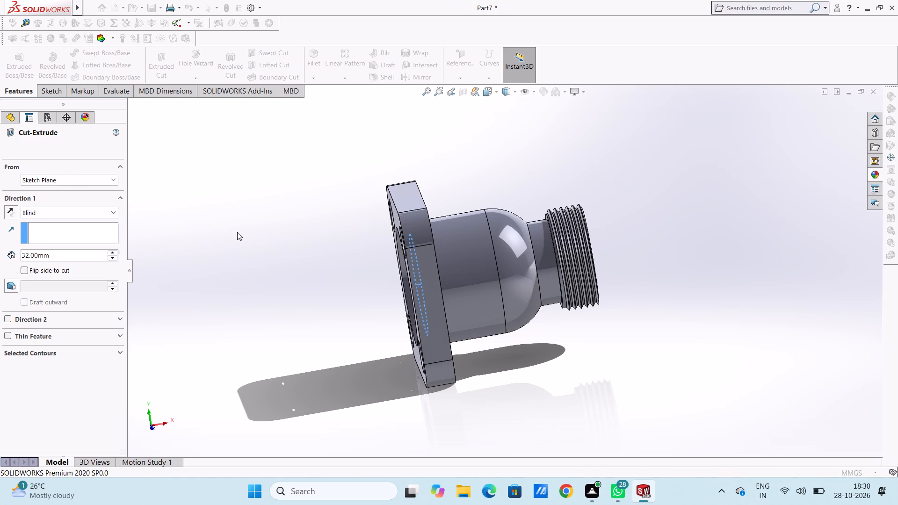
pyautogui.click(237, 232)
# Sketch a circle about 34.8 mm in diameter, centred on the origin, on the floor of the 43 mm bore.
pyautogui.moveTo(253, 268); pyautogui.dragTo(345, 210, button='middle')
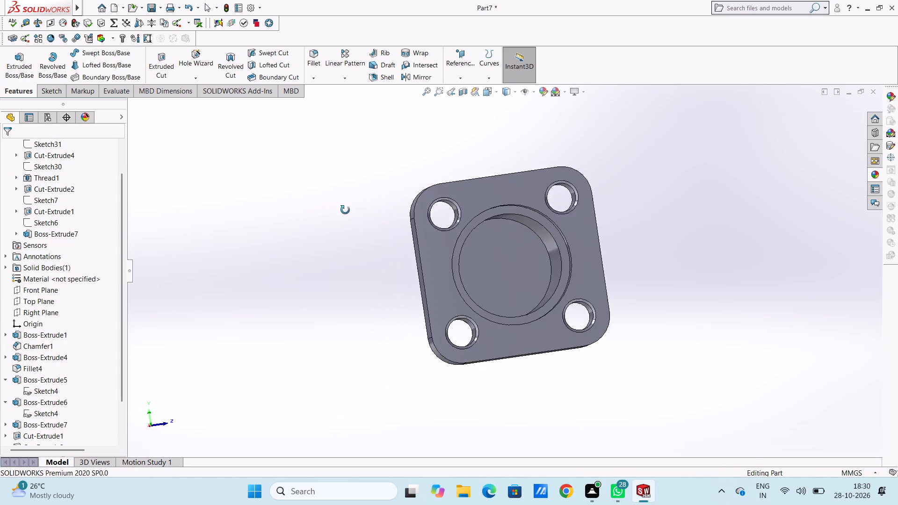
pyautogui.moveTo(345, 210); pyautogui.dragTo(302, 313, button='middle')
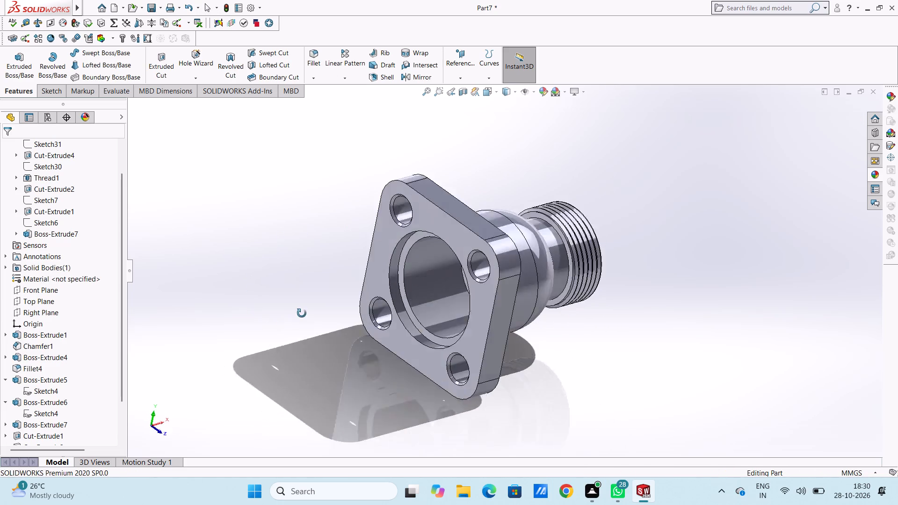
pyautogui.moveTo(302, 313); pyautogui.dragTo(273, 292, button='middle')
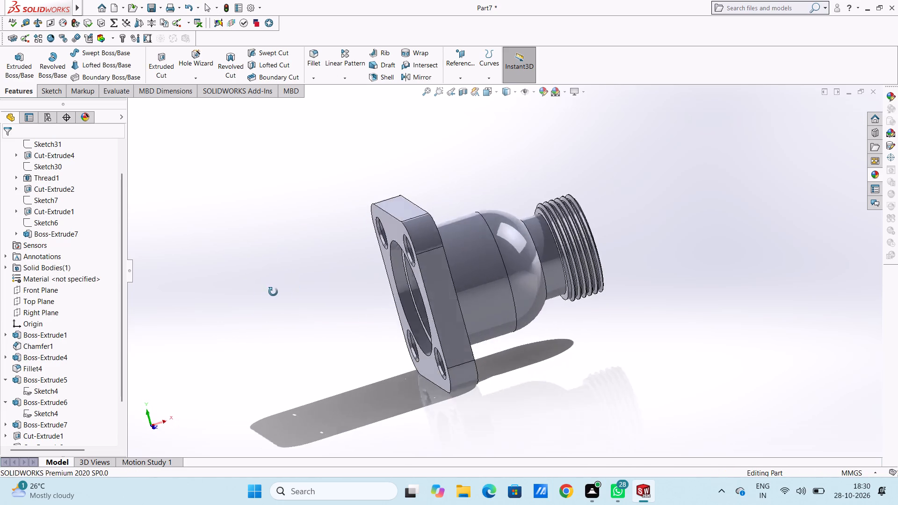
pyautogui.moveTo(273, 292); pyautogui.dragTo(296, 258, button='middle')
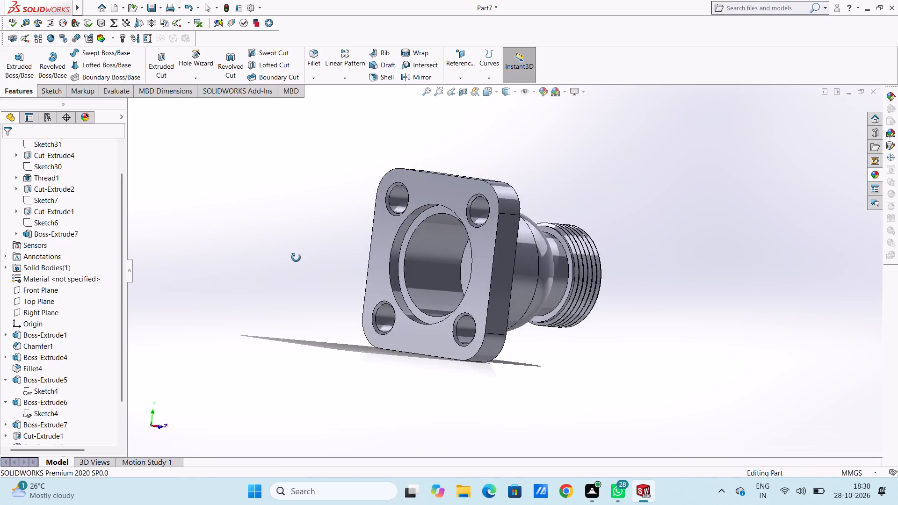
pyautogui.moveTo(296, 258); pyautogui.dragTo(307, 263, button='middle')
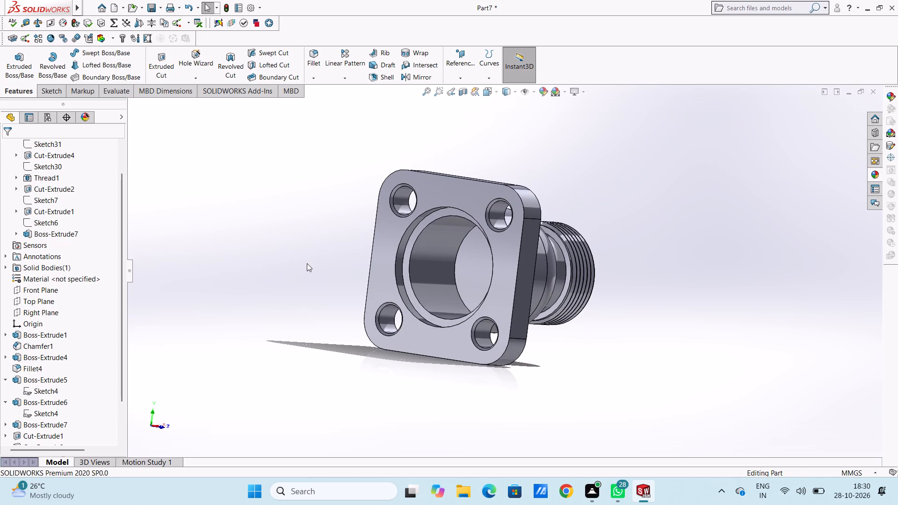
pyautogui.hotkey('ctrl', '3')
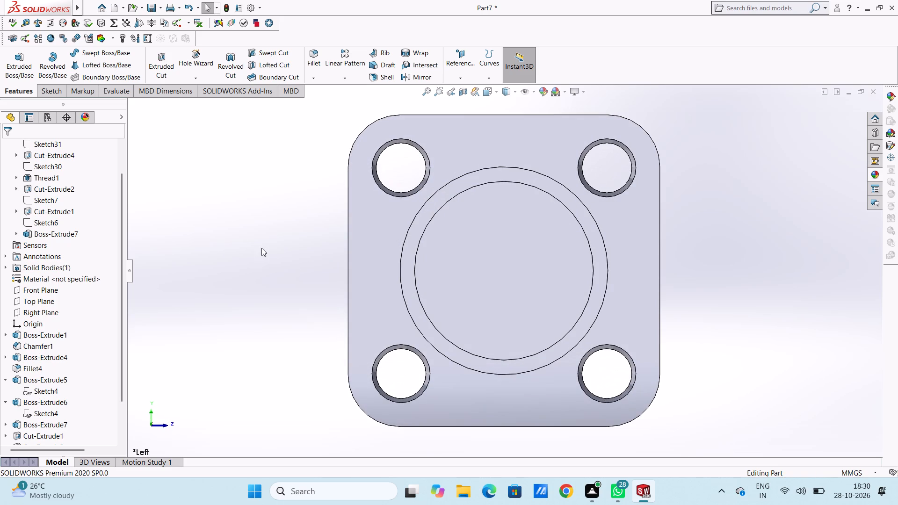
pyautogui.click(479, 267)
pyautogui.click(521, 243)
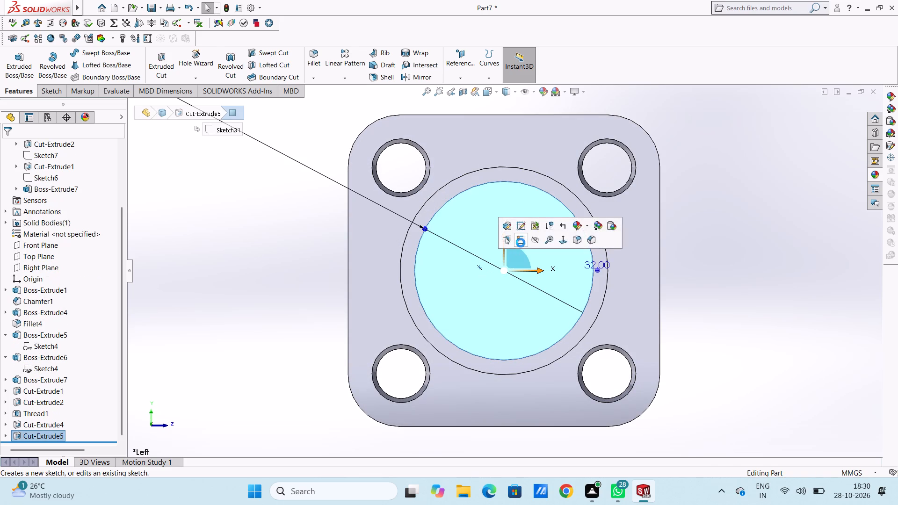
pyautogui.click(309, 254)
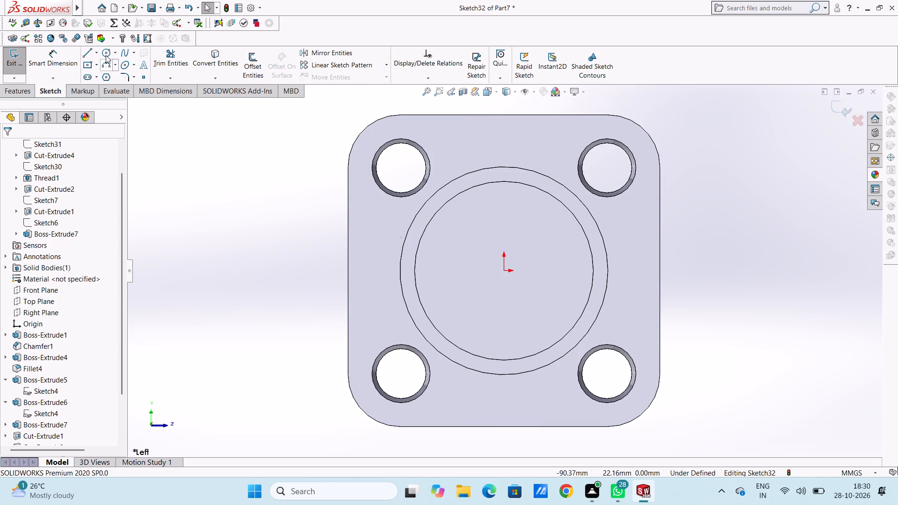
pyautogui.click(103, 52)
pyautogui.click(502, 272)
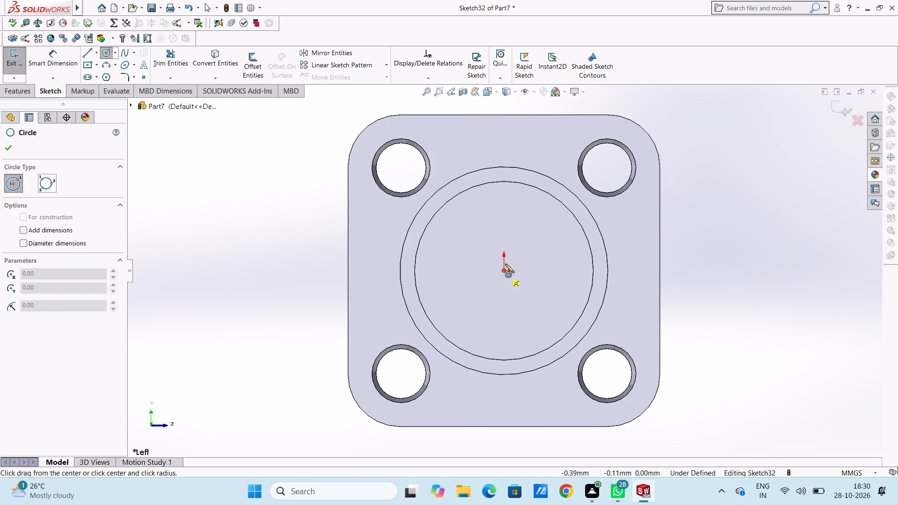
pyautogui.click(553, 218)
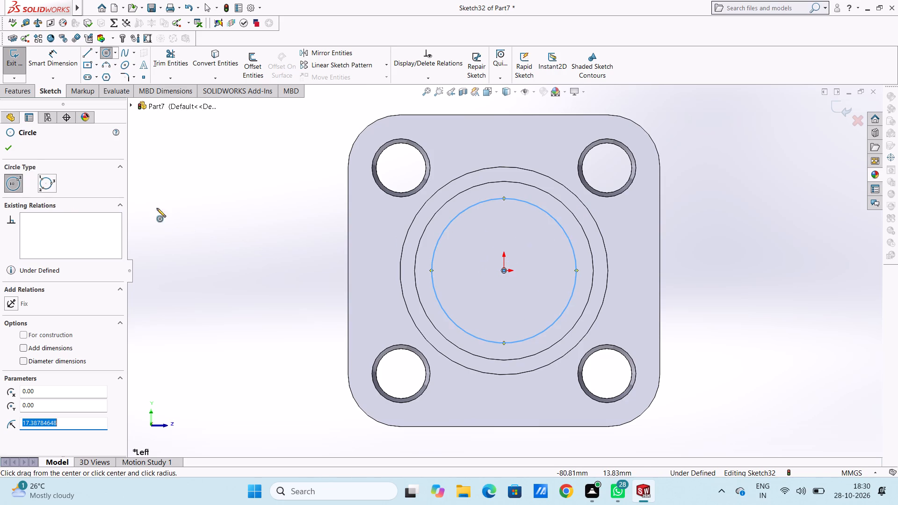
pyautogui.click(4, 147)
pyautogui.click(215, 204)
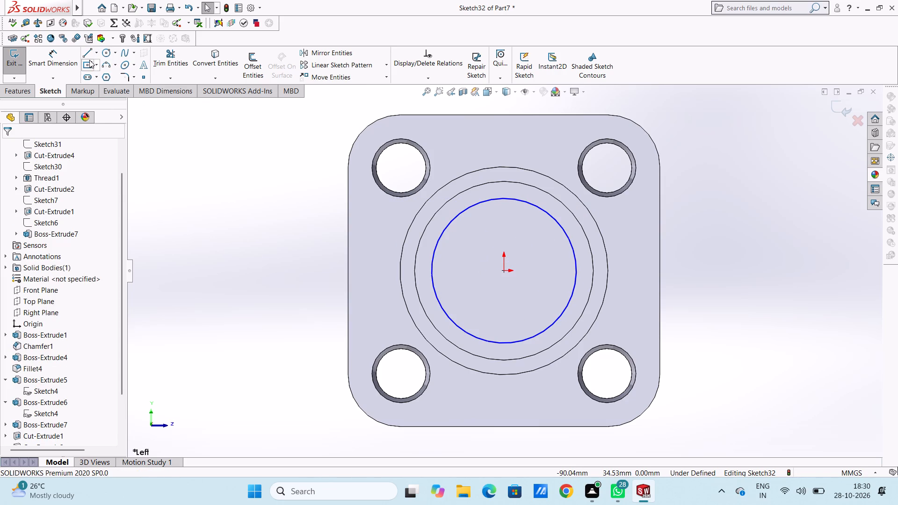
# Dimension the diameter of the circle on the bore floor at 36 mm.
pyautogui.click(63, 55)
pyautogui.click(438, 240)
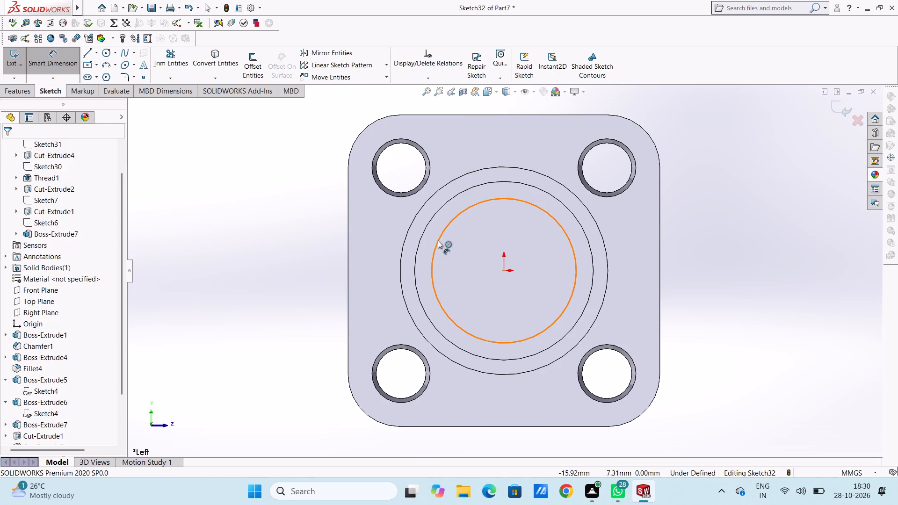
pyautogui.click(242, 148)
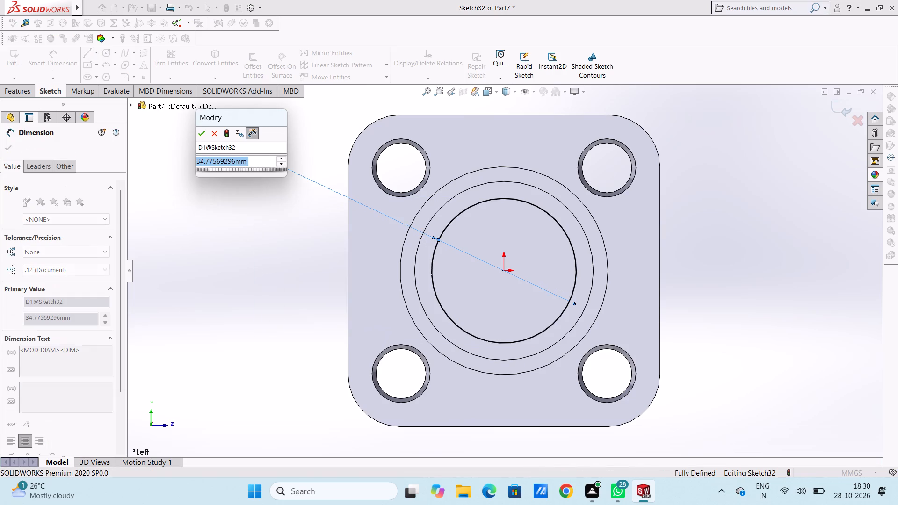
pyautogui.write('36')
pyautogui.press('Return')
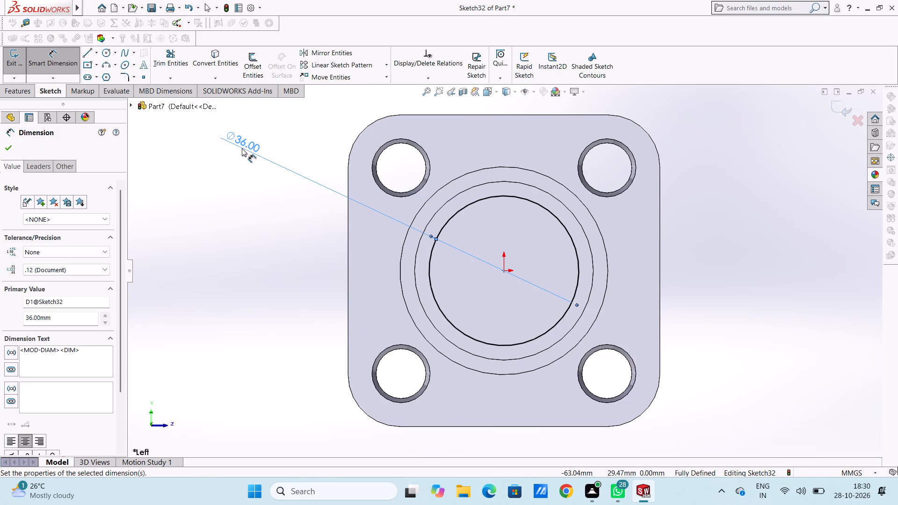
pyautogui.click(234, 219)
# Cut-extrude the 36 mm circle 10 mm blind deeper into the rounded end of the boss.
pyautogui.scroll(4, 234, 220)
pyautogui.moveTo(273, 254); pyautogui.dragTo(239, 257, button='middle')
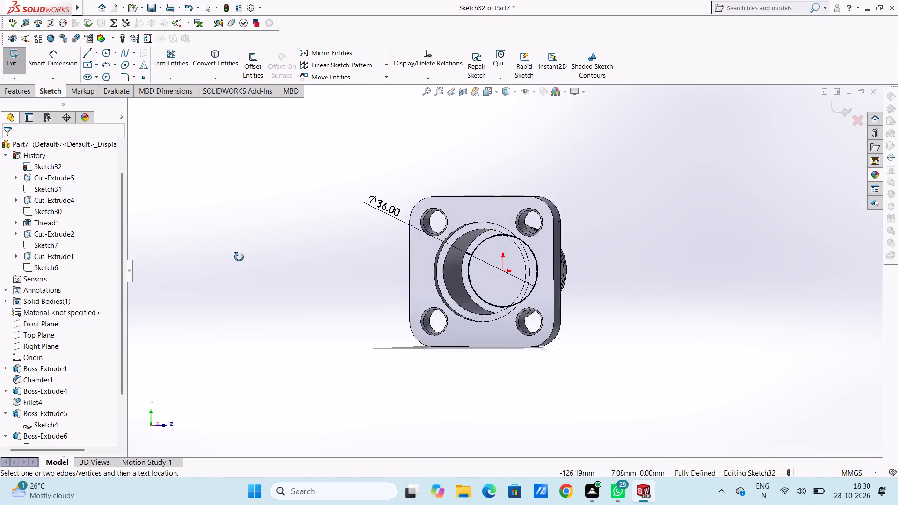
pyautogui.moveTo(239, 257); pyautogui.dragTo(189, 262, button='middle')
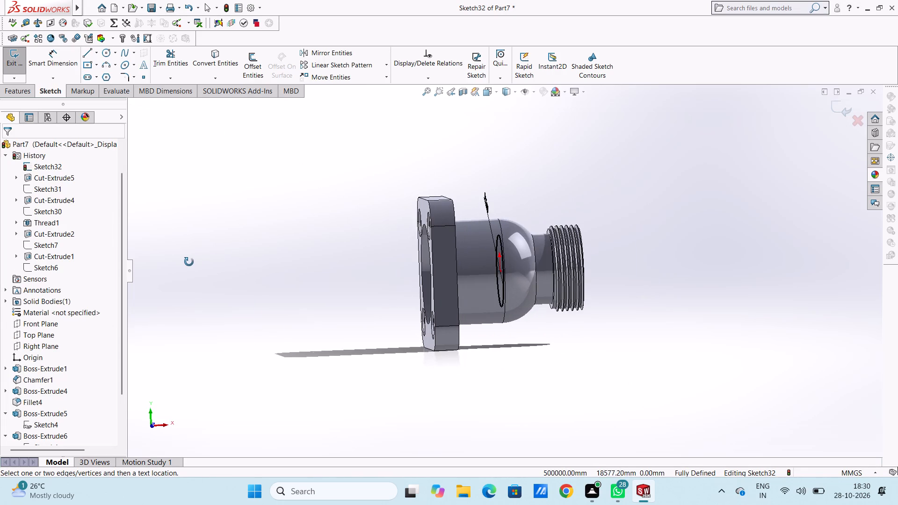
pyautogui.moveTo(189, 262); pyautogui.dragTo(210, 263, button='middle')
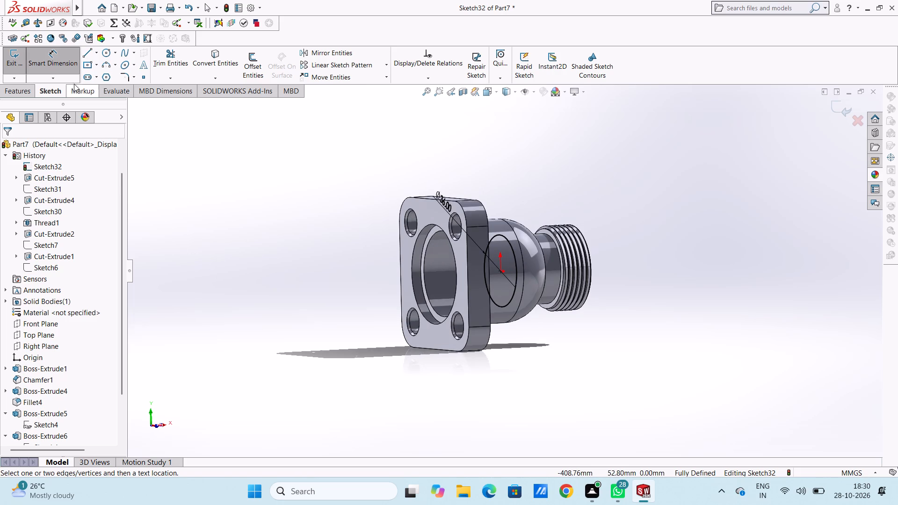
pyautogui.click(53, 58)
pyautogui.click(22, 92)
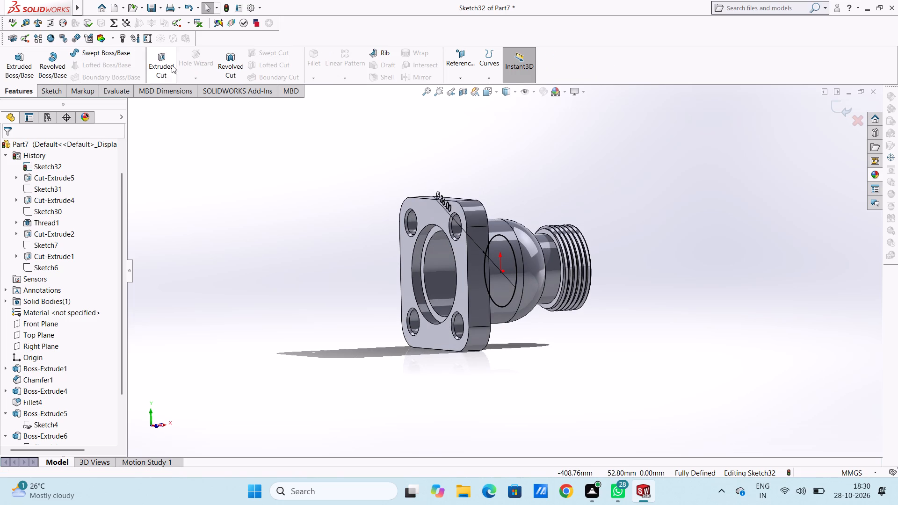
pyautogui.click(163, 61)
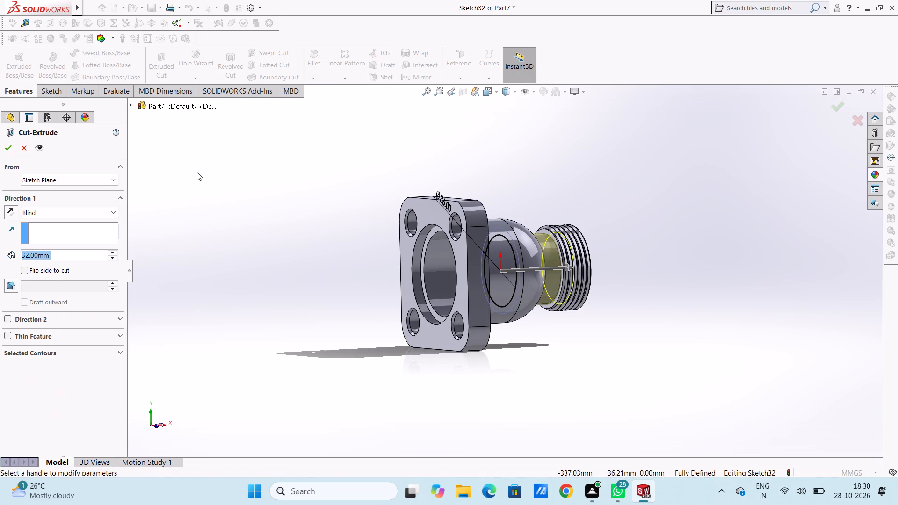
pyautogui.moveTo(282, 207); pyautogui.dragTo(259, 214, button='middle')
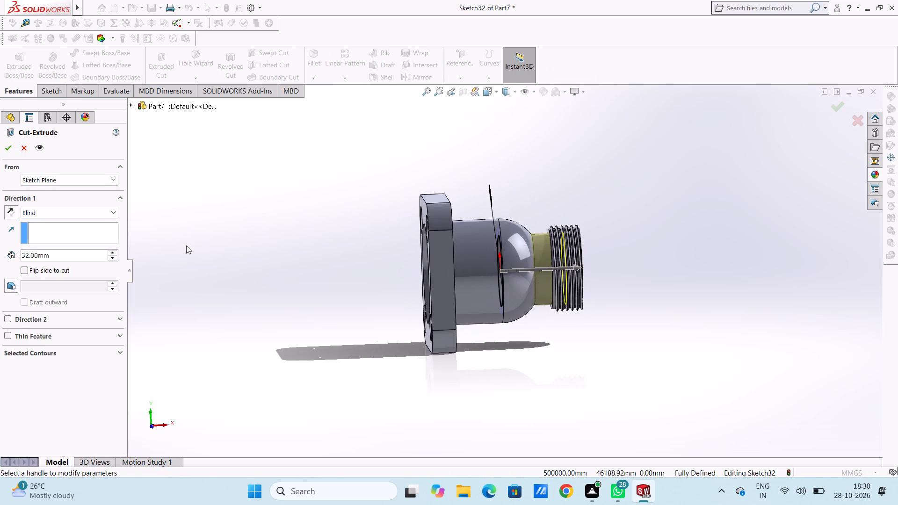
pyautogui.doubleClick(57, 255)
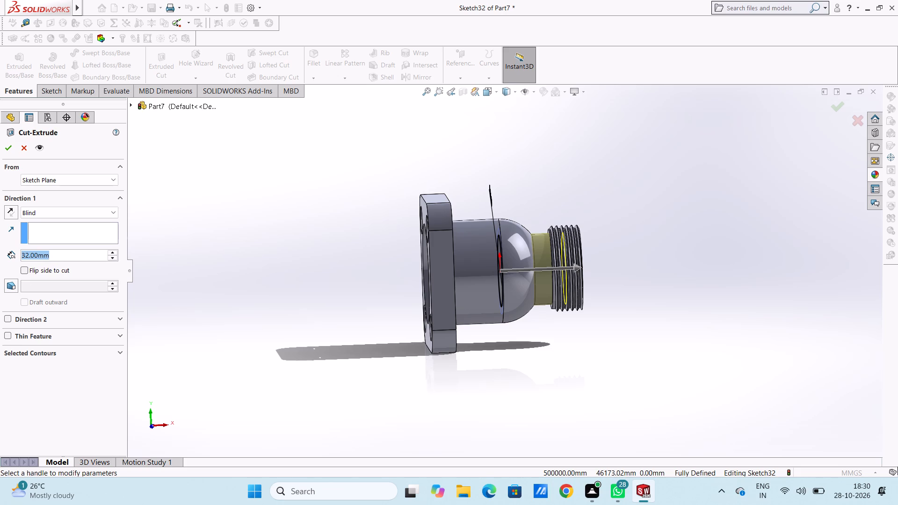
pyautogui.write('10')
pyautogui.press('Return')
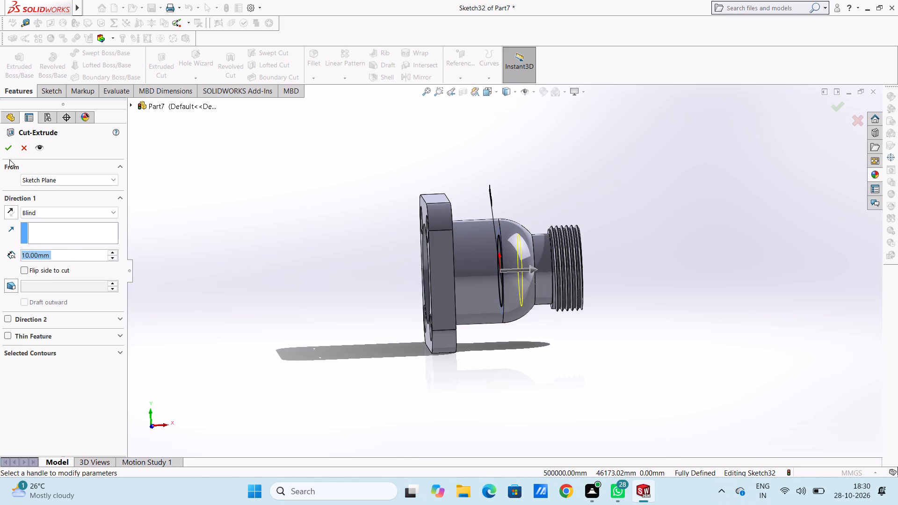
pyautogui.click(10, 146)
pyautogui.click(262, 215)
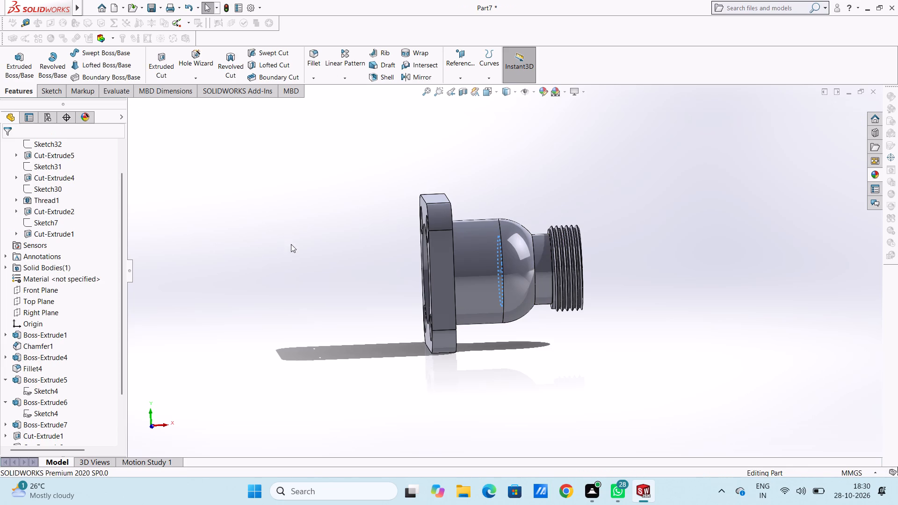
# Examine the stepped bore from the plate's back and from the threaded end.
pyautogui.moveTo(291, 244); pyautogui.dragTo(266, 241, button='middle')
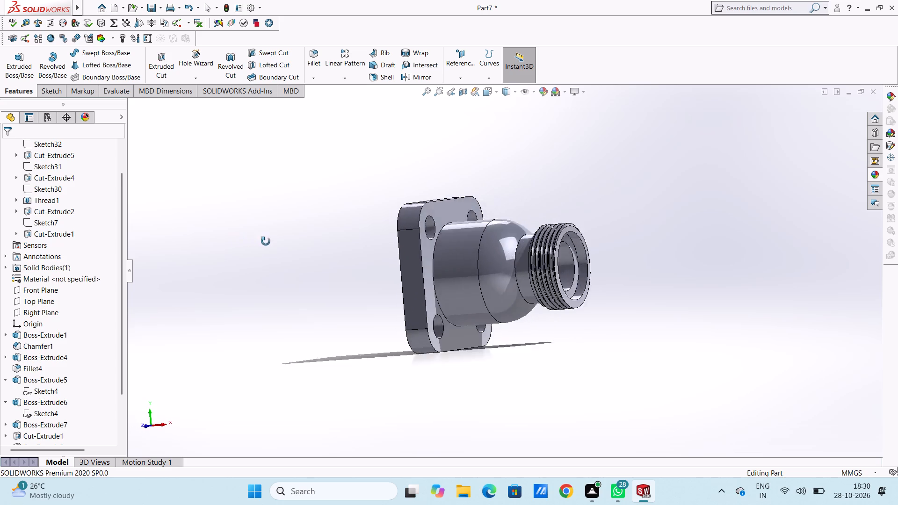
pyautogui.moveTo(266, 241); pyautogui.dragTo(331, 247, button='middle')
pyautogui.moveTo(265, 266); pyautogui.dragTo(298, 247, button='middle')
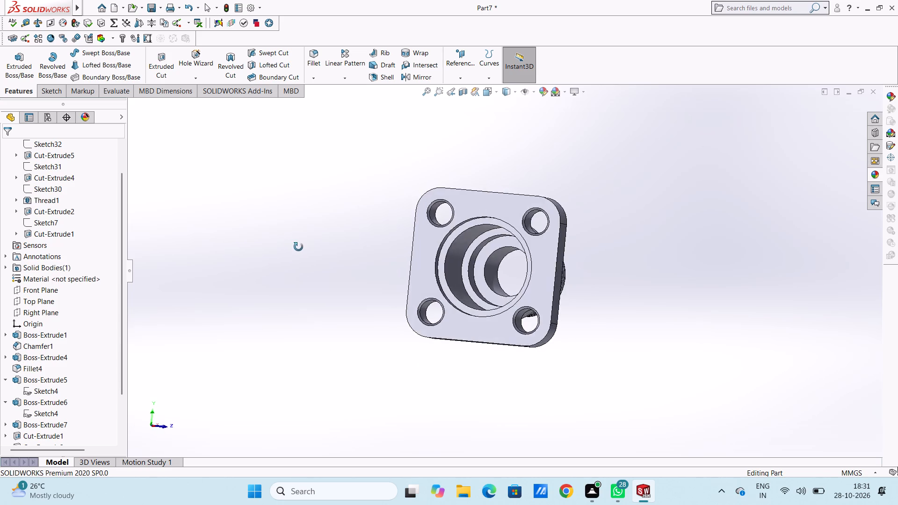
pyautogui.moveTo(298, 247); pyautogui.dragTo(144, 293, button='middle')
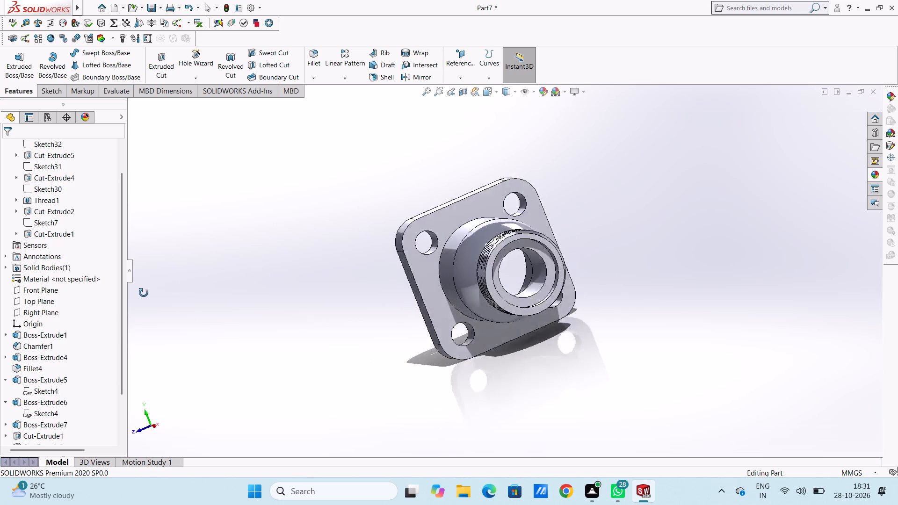
pyautogui.moveTo(144, 293); pyautogui.dragTo(207, 273, button='middle')
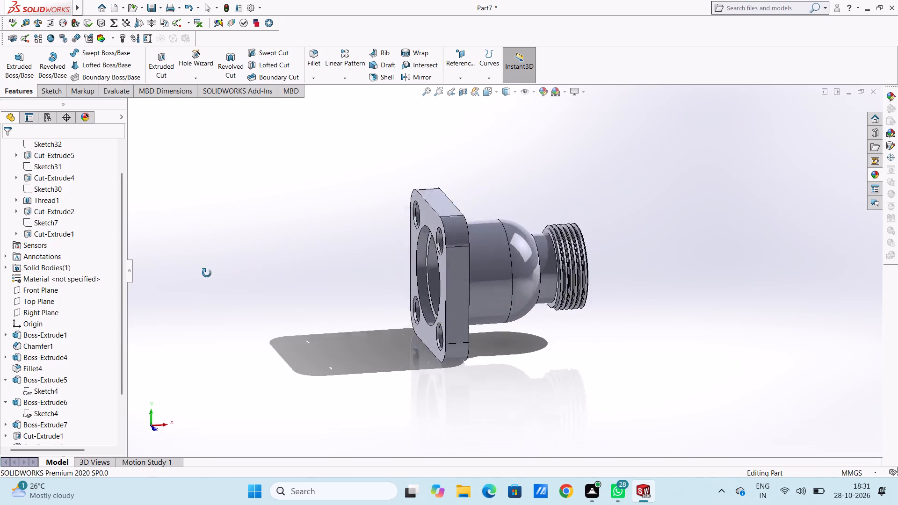
pyautogui.moveTo(207, 273); pyautogui.dragTo(274, 261, button='middle')
pyautogui.scroll(-1, 176, 265)
pyautogui.scroll(2, 462, 293)
pyautogui.moveTo(435, 321); pyautogui.dragTo(435, 231, button='middle')
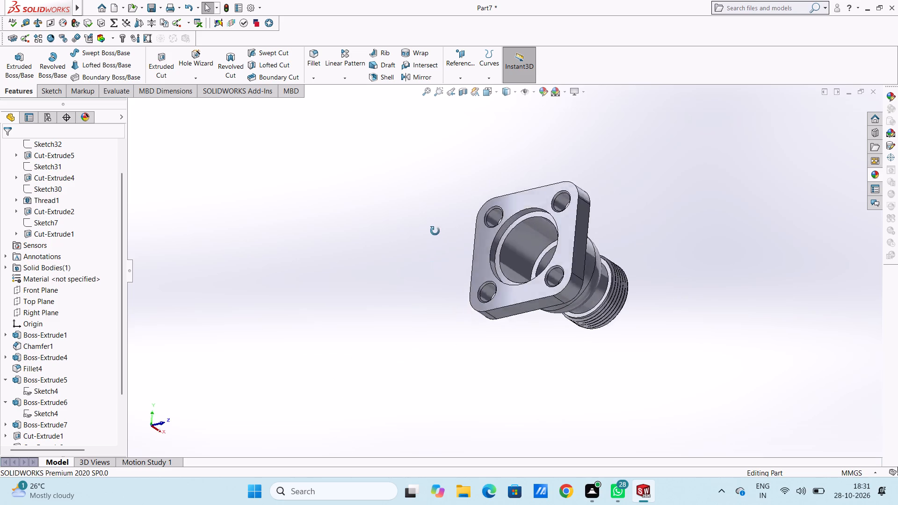
pyautogui.moveTo(435, 231); pyautogui.dragTo(367, 227, button='middle')
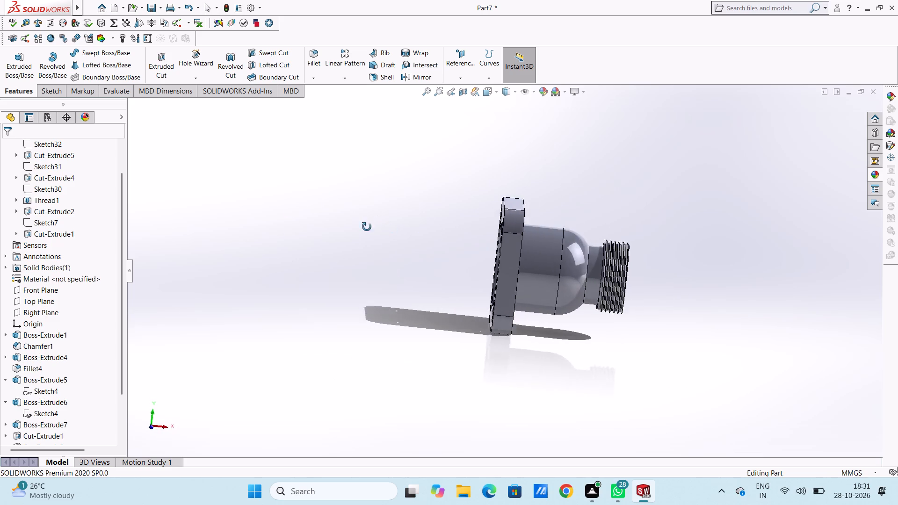
pyautogui.moveTo(367, 227); pyautogui.dragTo(351, 228, button='middle')
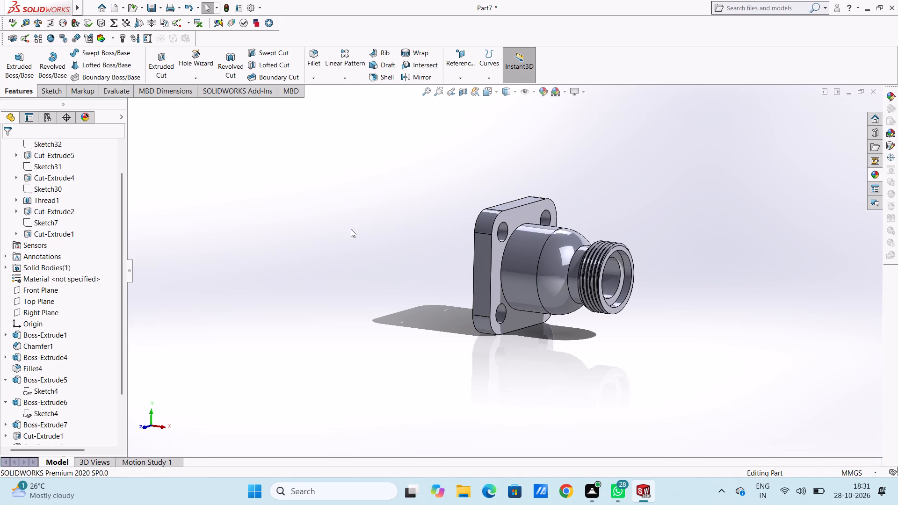
pyautogui.hotkey('ctrl', '5')
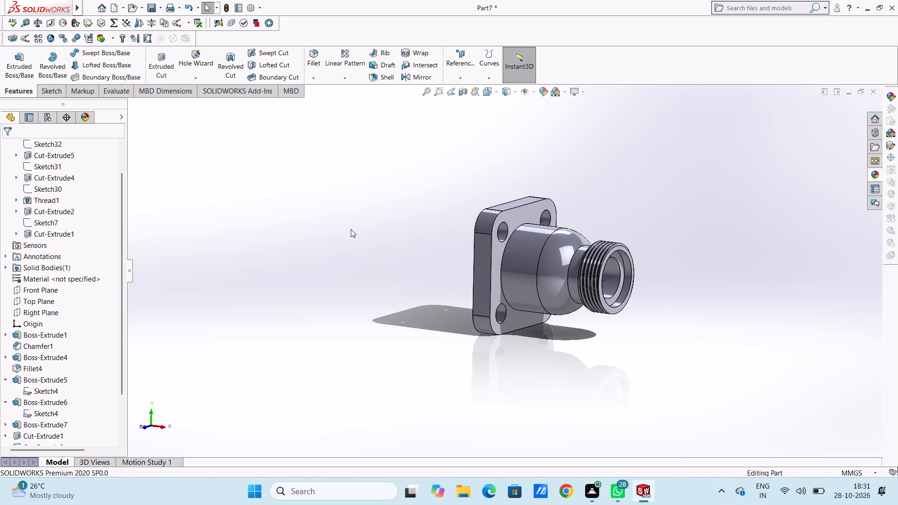
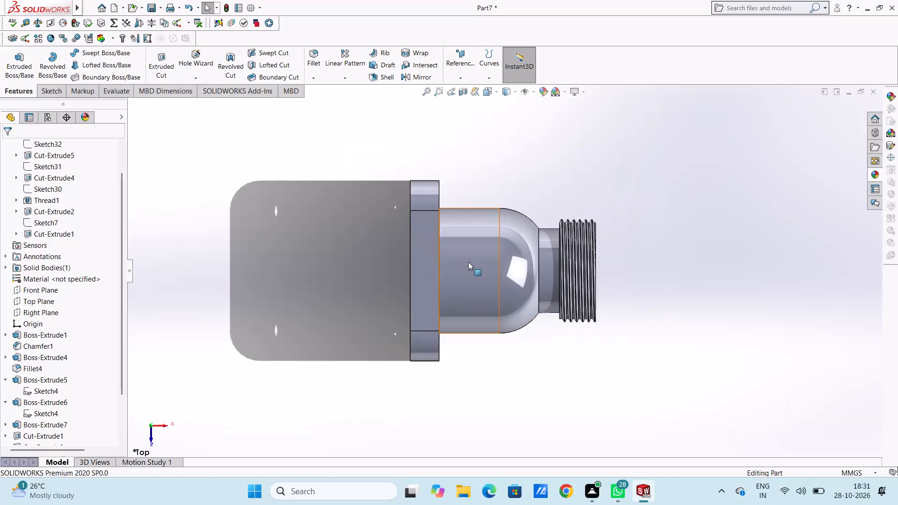
# On the flange plate's top side face, sketch a circle of 36 mm radius centred over the boss, about 21.9 mm from the origin.
pyautogui.click(433, 259)
pyautogui.click(472, 231)
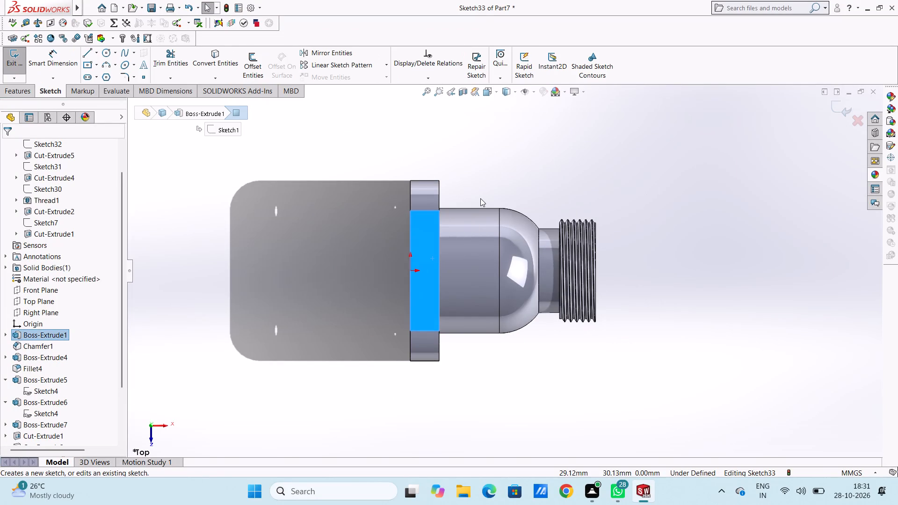
pyautogui.click(480, 198)
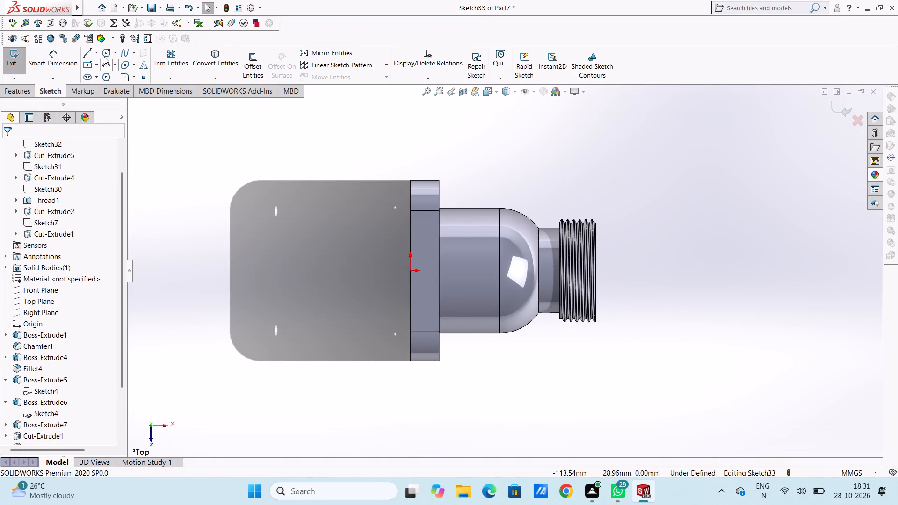
pyautogui.click(104, 56)
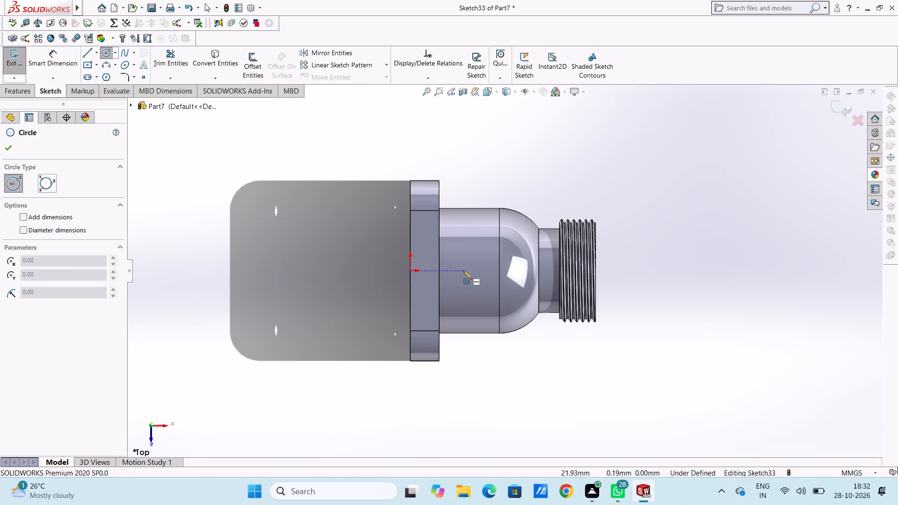
pyautogui.click(463, 270)
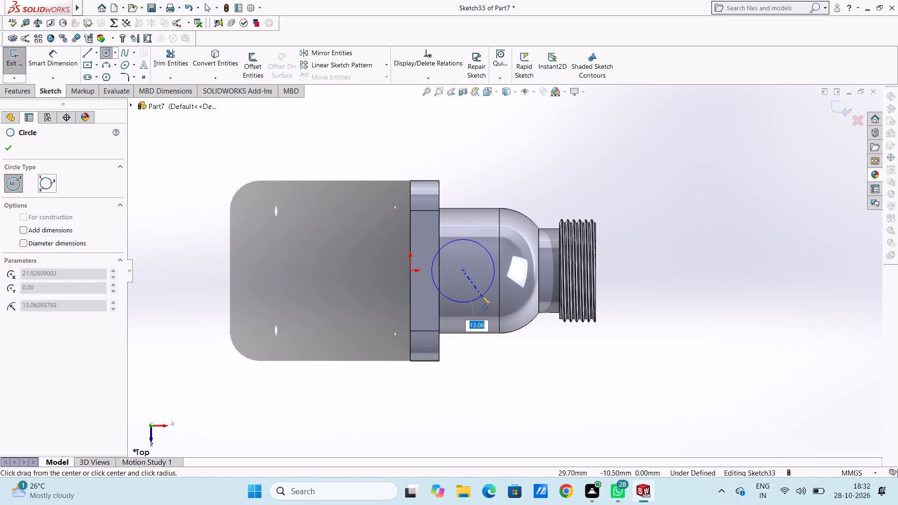
pyautogui.write('36')
pyautogui.press('Return')
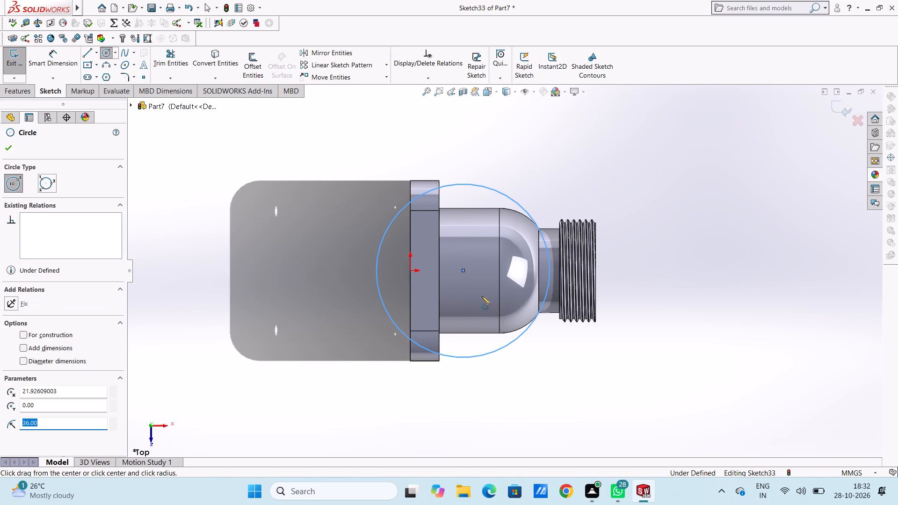
pyautogui.click(6, 148)
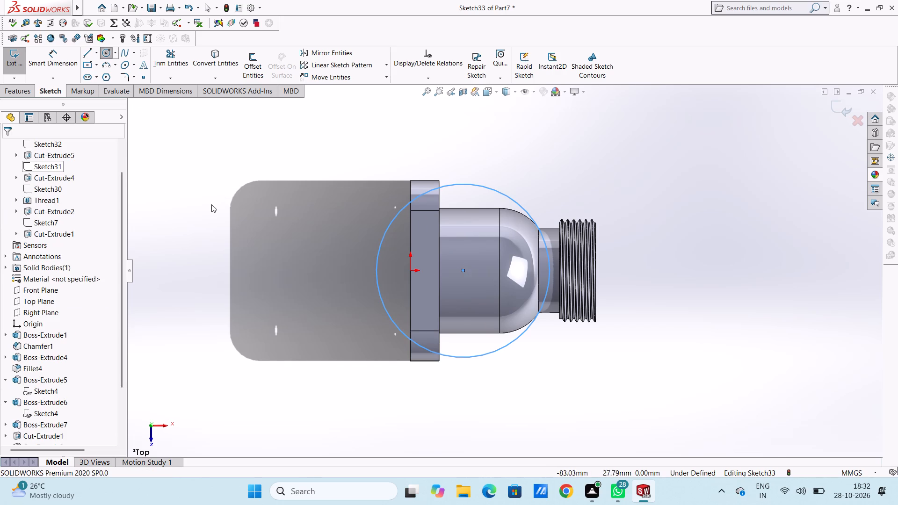
pyautogui.click(211, 204)
# Dimension the diameter of the circle above the boss at 36 mm.
pyautogui.click(62, 57)
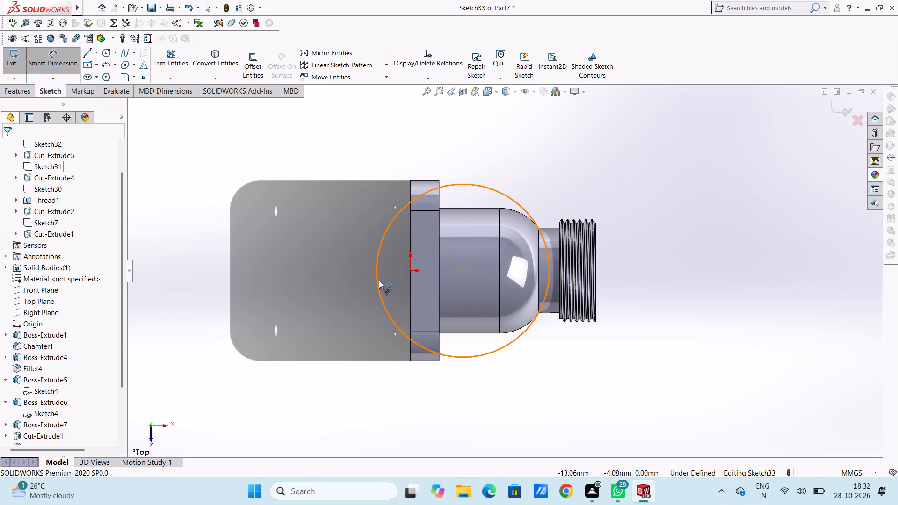
pyautogui.click(378, 281)
pyautogui.scroll(5, 307, 341)
pyautogui.click(290, 356)
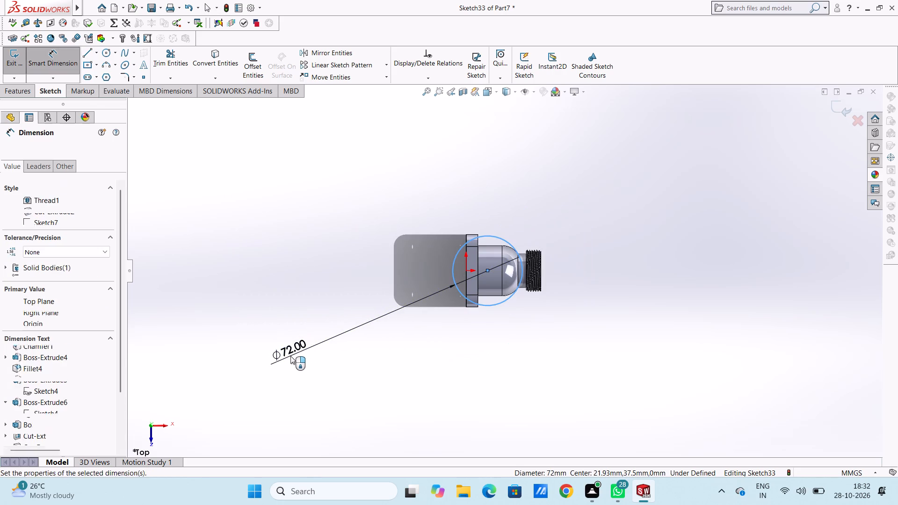
pyautogui.write('36')
pyautogui.press('Return')
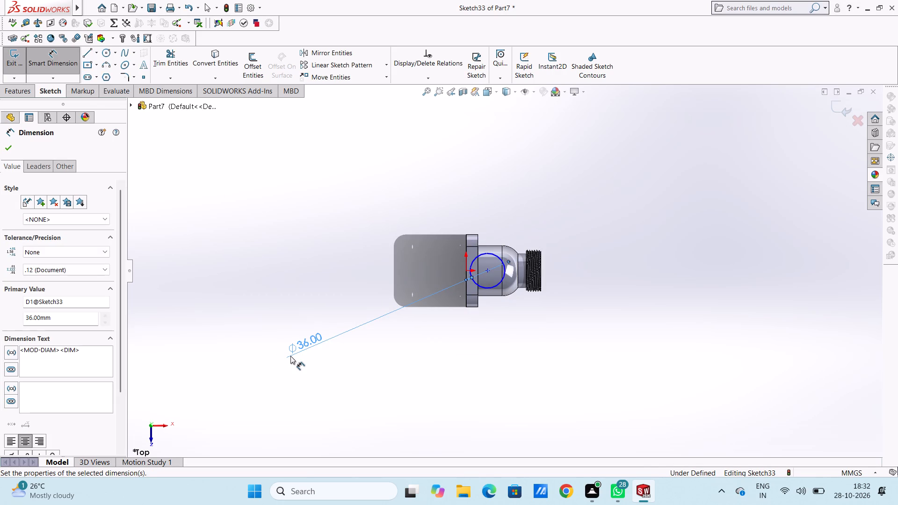
pyautogui.click(334, 255)
# Dimension the distance between the origin and the circle's centre at 21 mm.
pyautogui.scroll(-4, 479, 280)
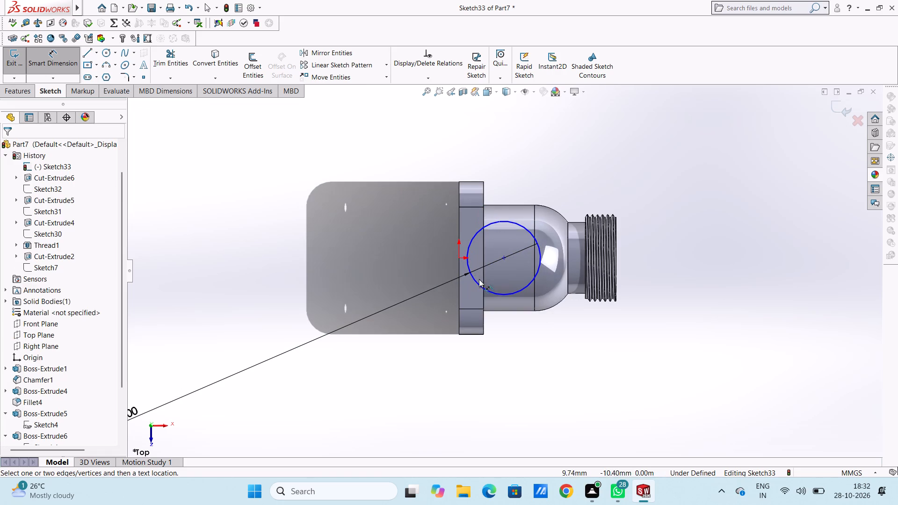
pyautogui.click(458, 260)
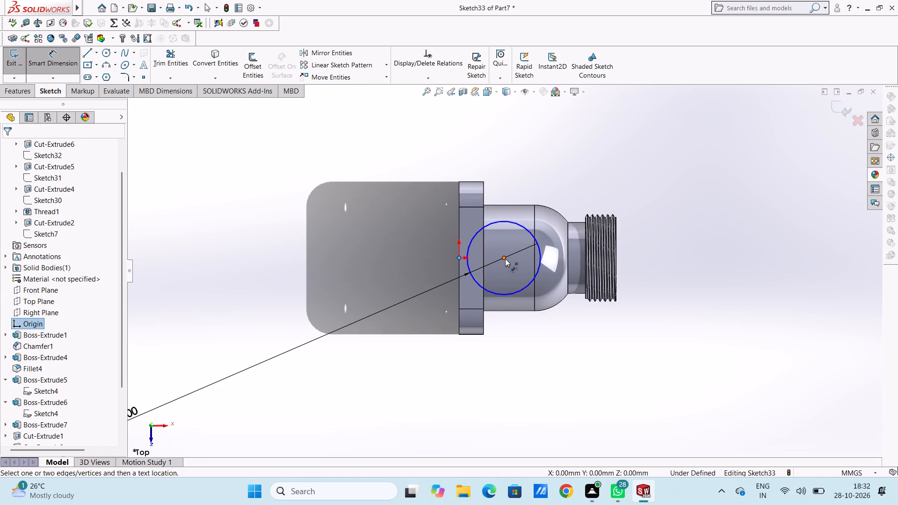
pyautogui.click(505, 258)
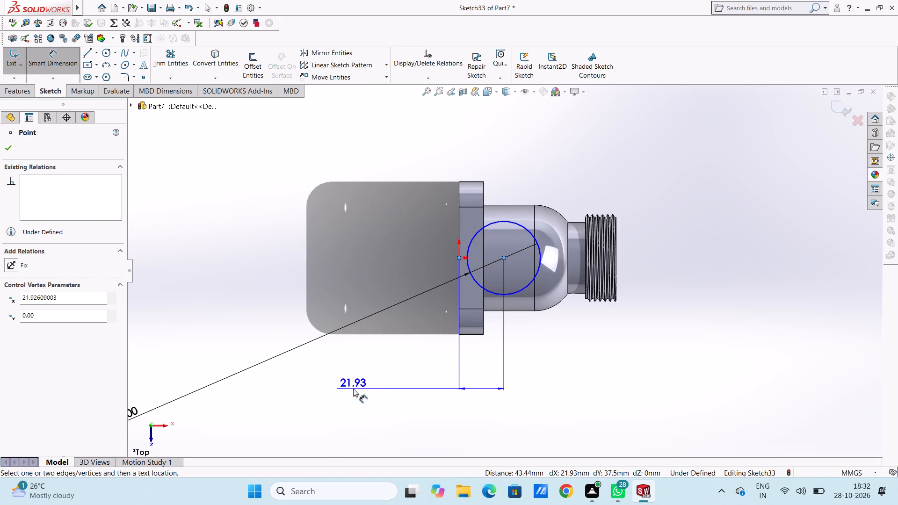
pyautogui.click(353, 389)
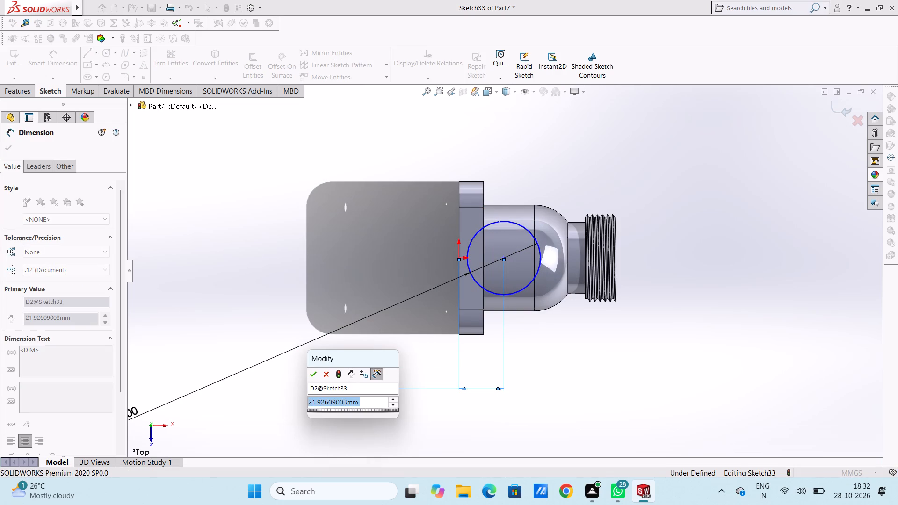
pyautogui.write('21')
pyautogui.press('Return')
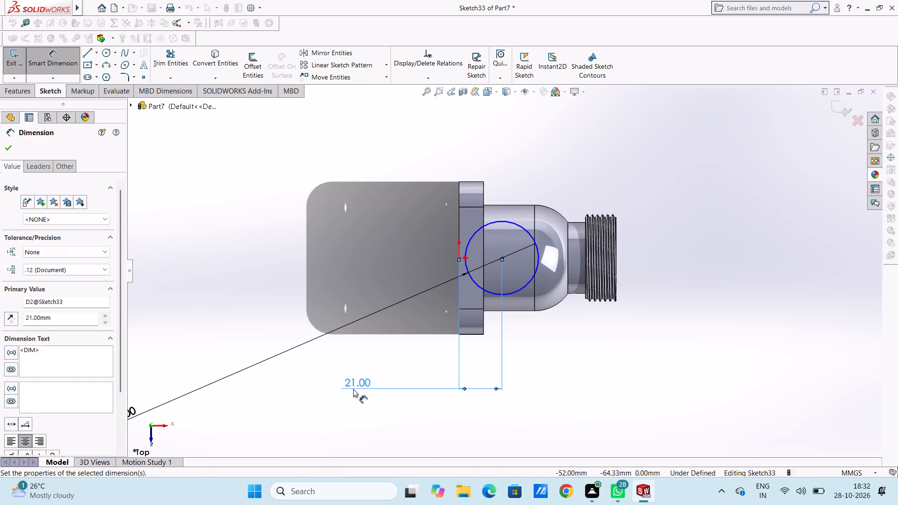
pyautogui.click(383, 237)
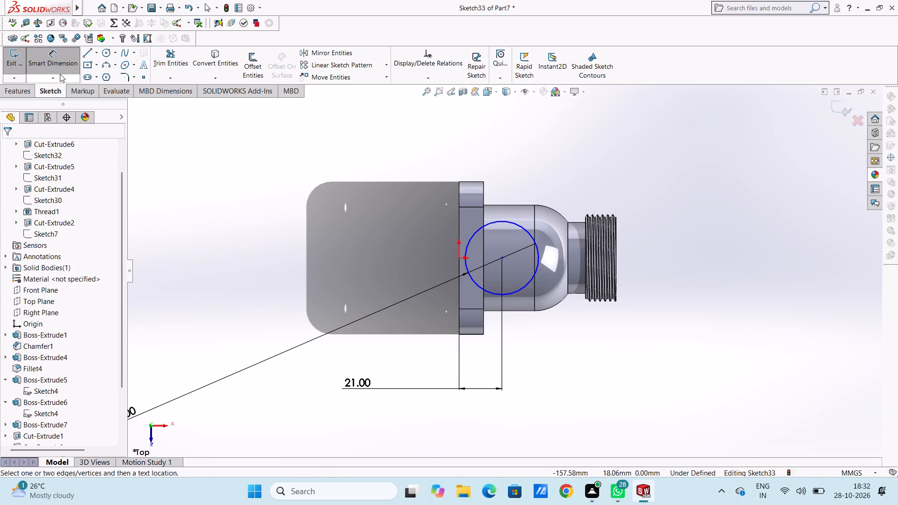
# Add a Horizontal relation between the origin and the circle's centre.
pyautogui.click(60, 58)
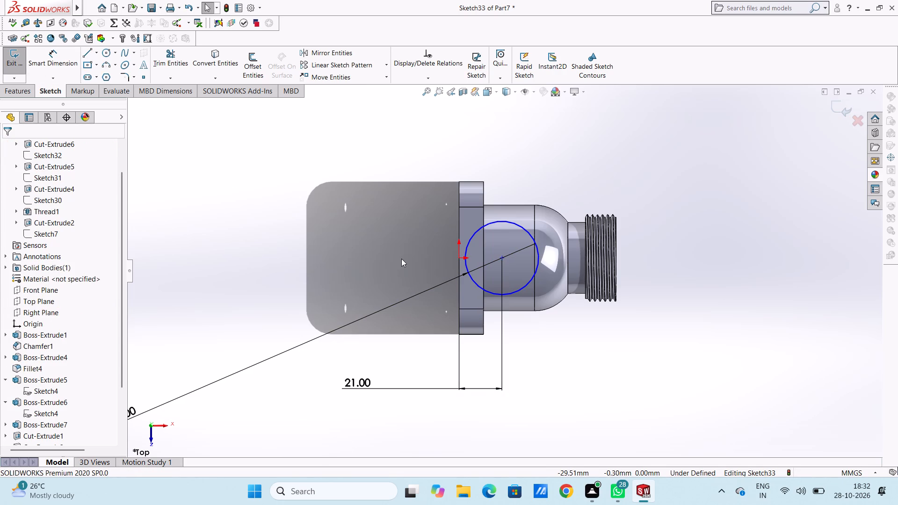
pyautogui.click(459, 260)
pyautogui.keyDown('ctrl'); pyautogui.click(504, 260); pyautogui.keyUp('ctrl')
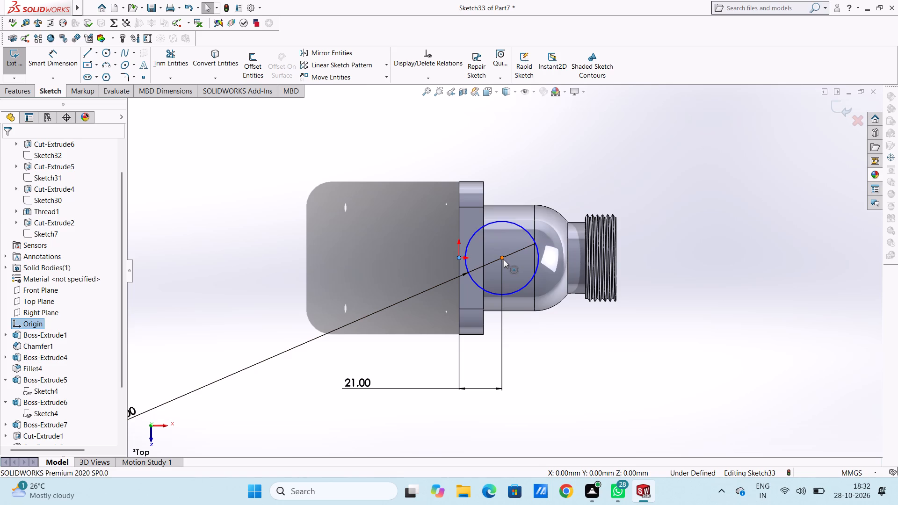
pyautogui.click(14, 311)
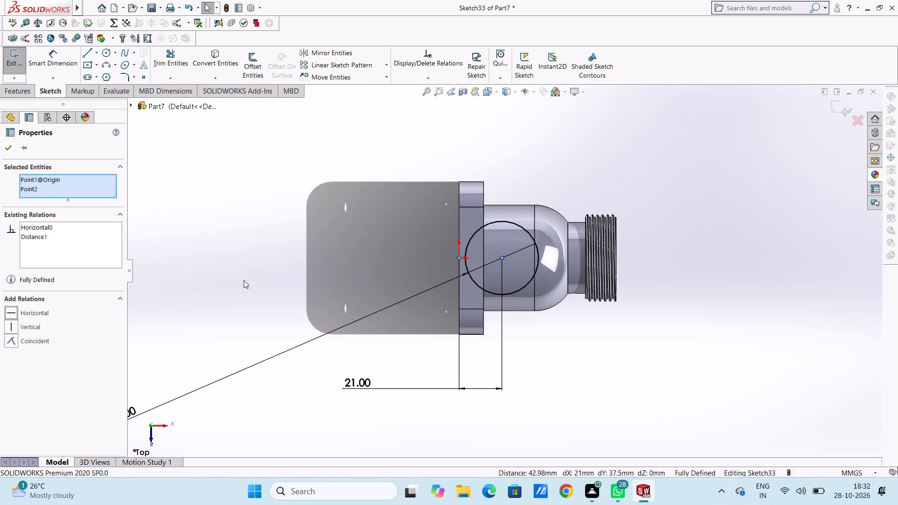
pyautogui.click(281, 265)
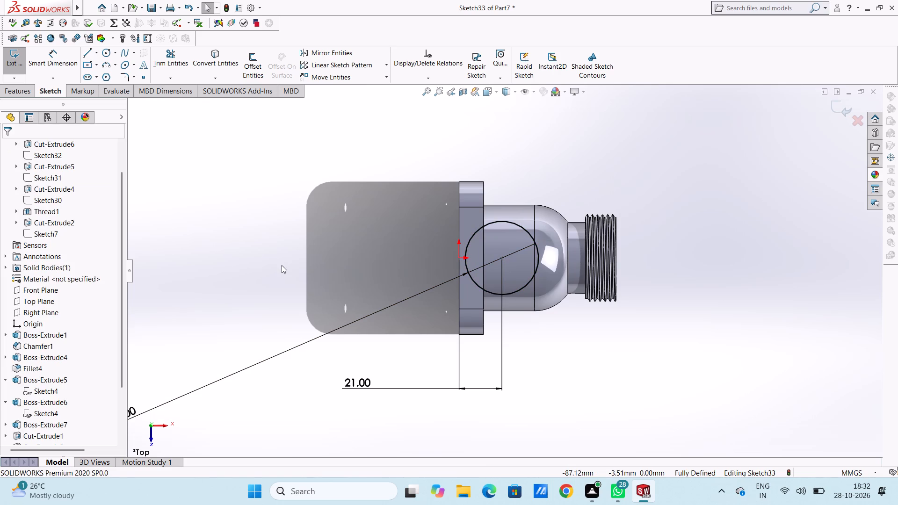
# Set up a boss extrusion of the 36 mm circle, trying Offset From Surface at 10 mm from the boss's cylindrical face.
pyautogui.scroll(3, 290, 295)
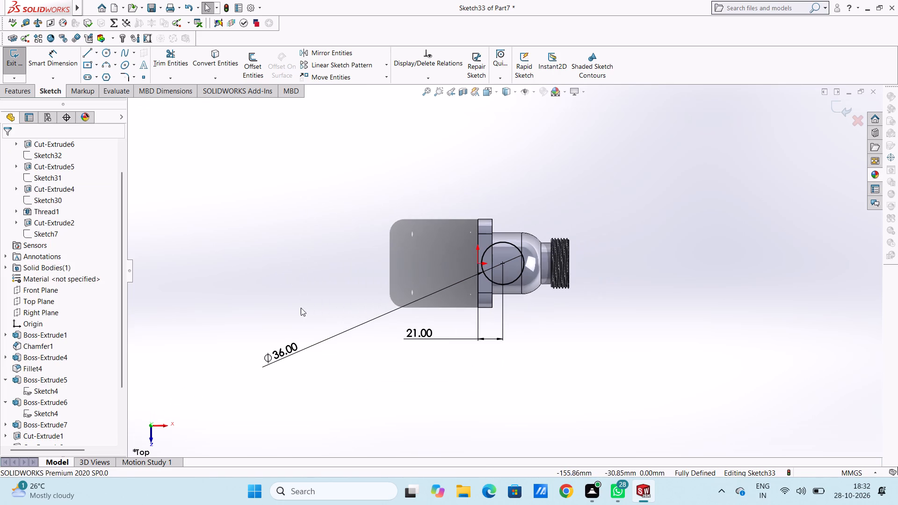
pyautogui.moveTo(340, 282); pyautogui.dragTo(340, 182, button='middle')
pyautogui.moveTo(370, 297); pyautogui.dragTo(377, 174, button='middle')
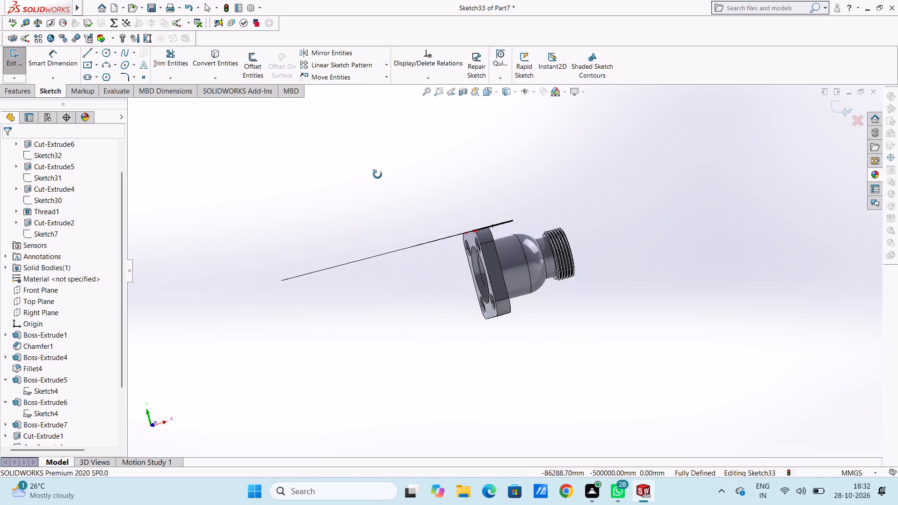
pyautogui.moveTo(377, 174); pyautogui.dragTo(377, 205, button='middle')
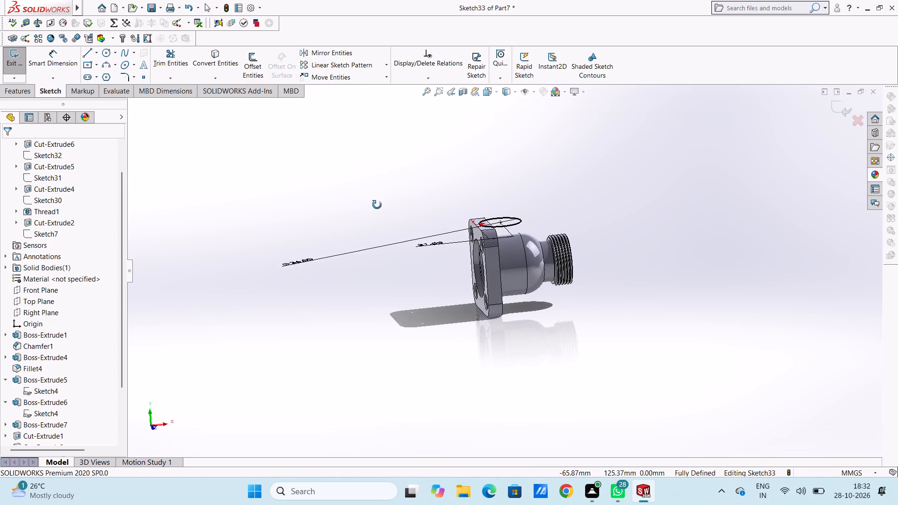
pyautogui.moveTo(377, 205); pyautogui.dragTo(350, 209, button='middle')
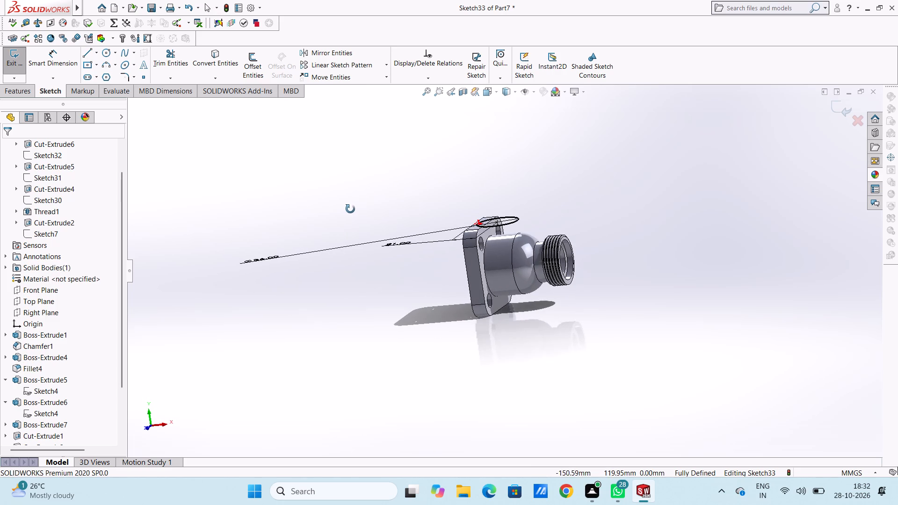
pyautogui.moveTo(350, 209); pyautogui.dragTo(351, 222, button='middle')
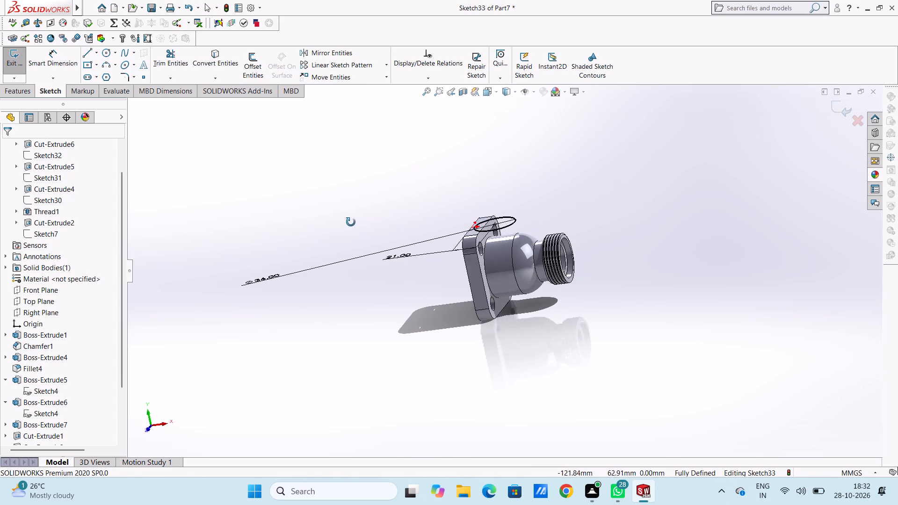
pyautogui.moveTo(351, 222); pyautogui.dragTo(330, 239, button='middle')
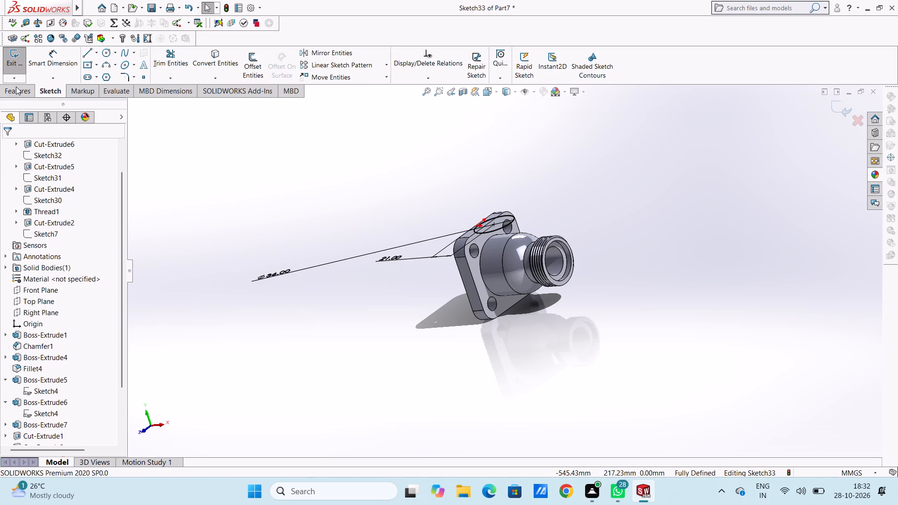
pyautogui.click(16, 87)
pyautogui.click(13, 70)
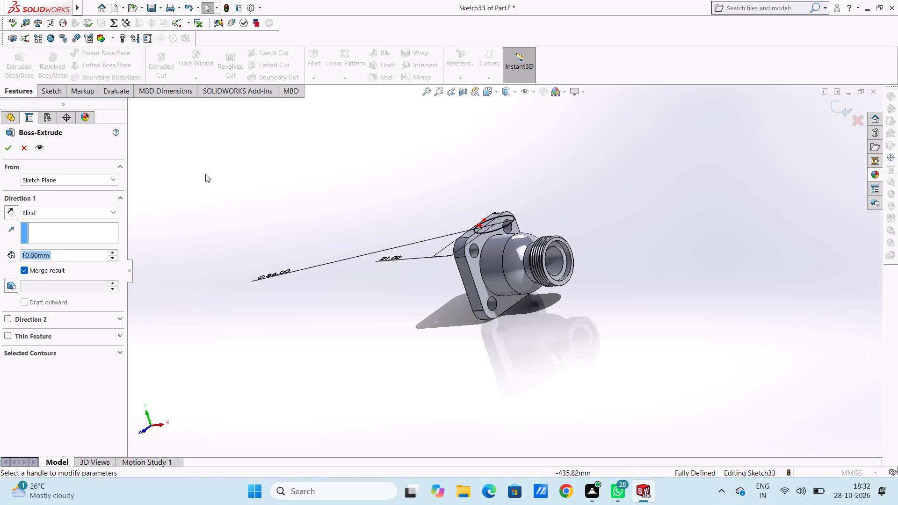
pyautogui.click(70, 211)
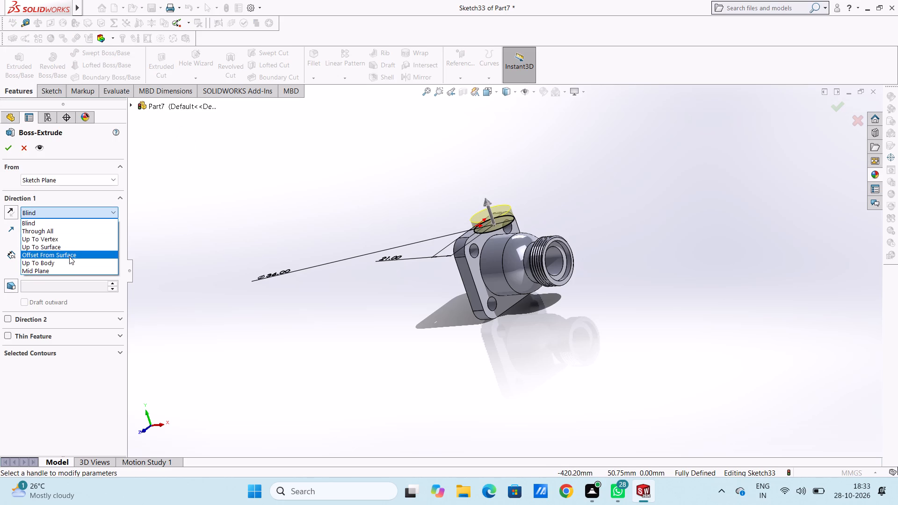
pyautogui.click(69, 256)
pyautogui.scroll(-4, 484, 258)
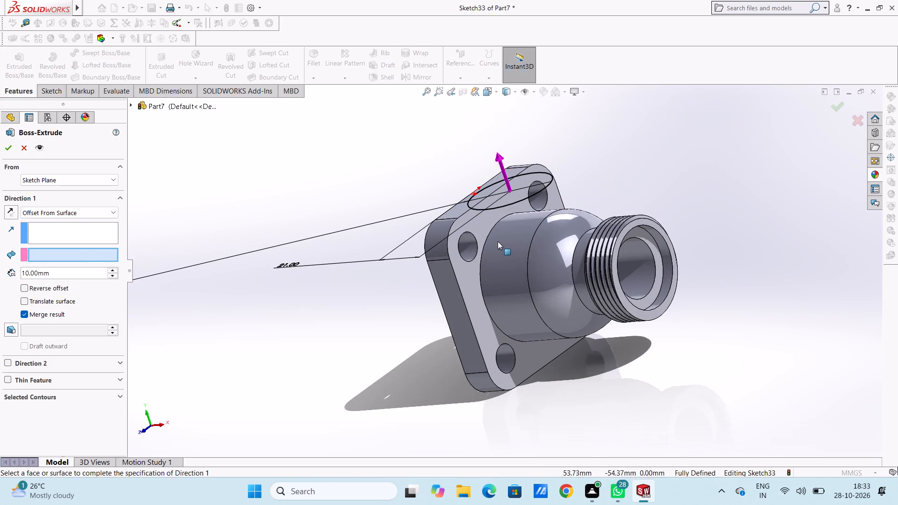
pyautogui.click(503, 240)
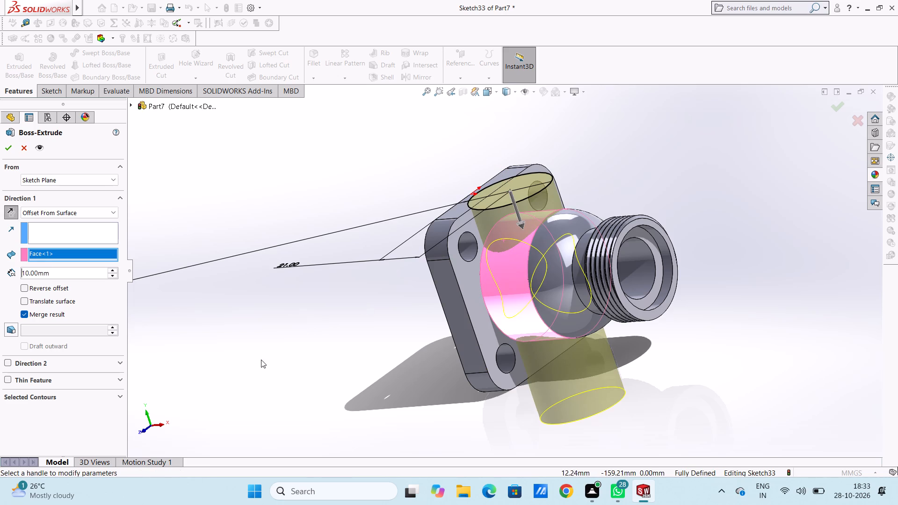
pyautogui.moveTo(261, 361); pyautogui.dragTo(292, 349, button='middle')
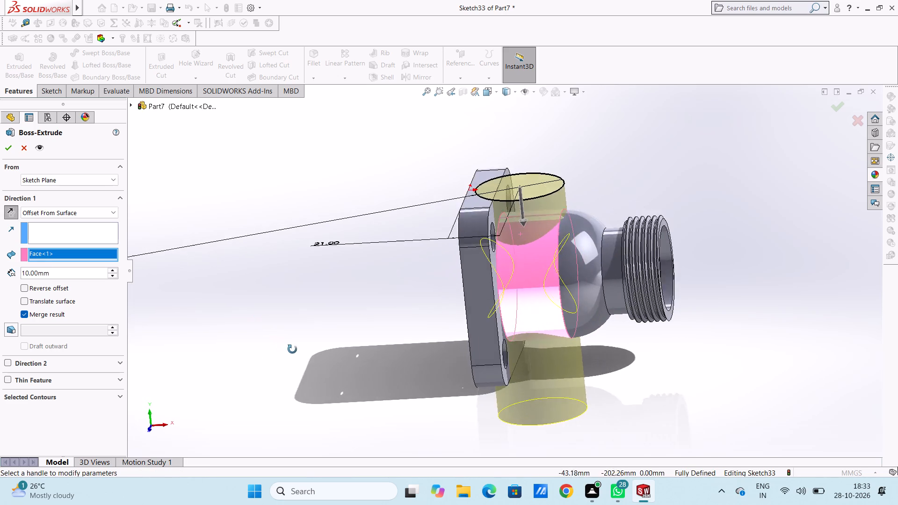
pyautogui.moveTo(292, 349); pyautogui.dragTo(260, 331, button='middle')
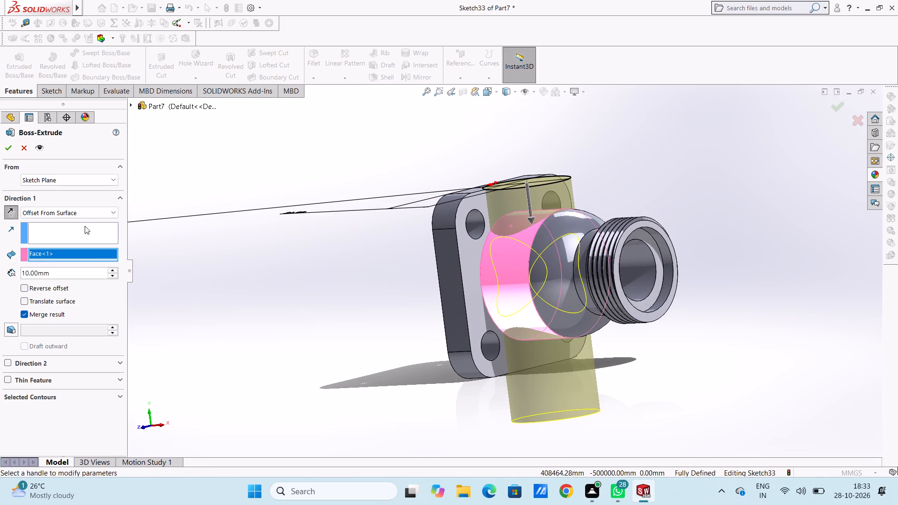
# Extrude the 36 mm circle with the Up To Body end condition, ending on the existing flanged body with results merged.
pyautogui.click(87, 212)
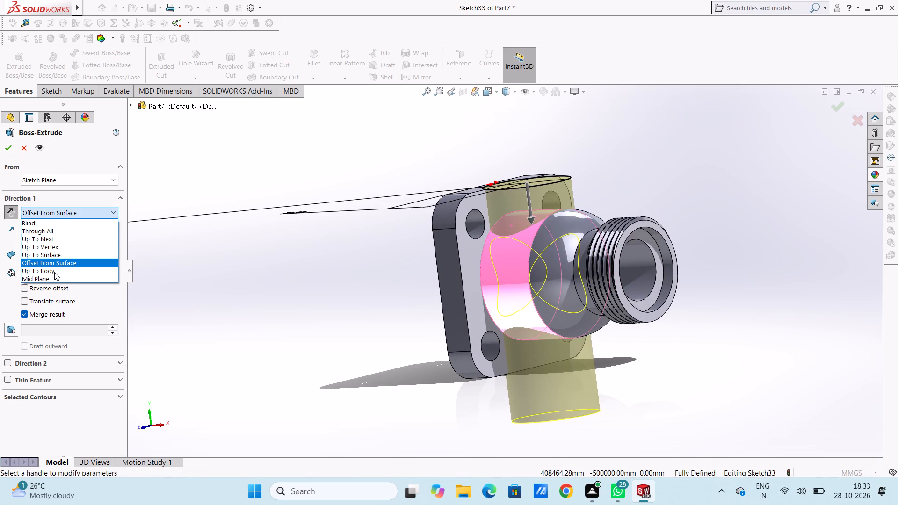
pyautogui.click(54, 271)
pyautogui.click(508, 233)
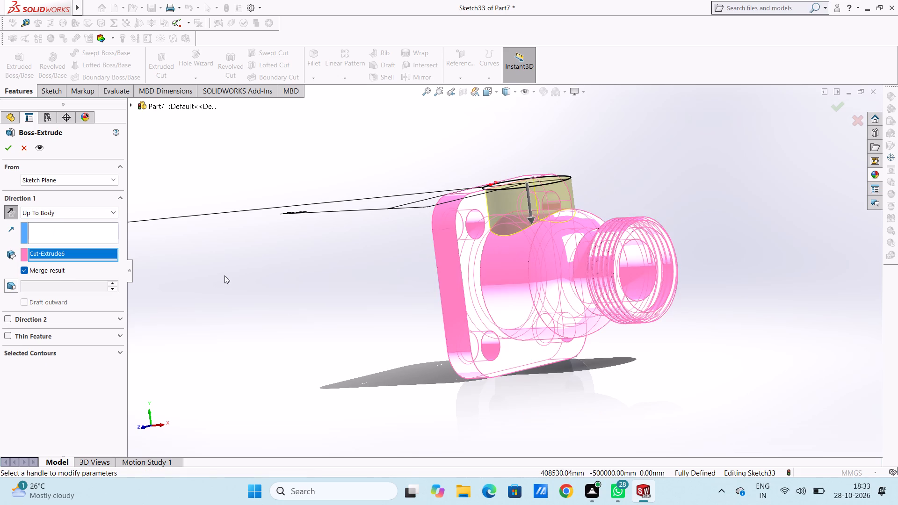
pyautogui.click(7, 151)
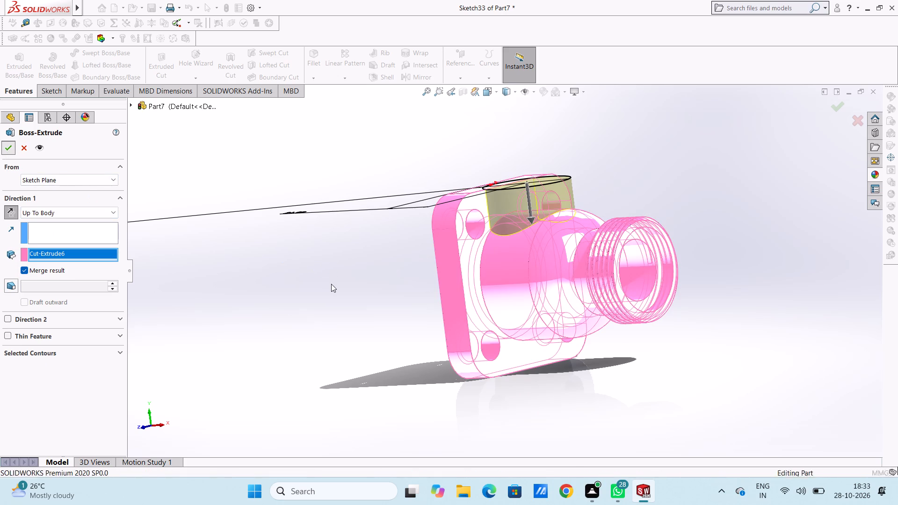
pyautogui.click(323, 282)
pyautogui.moveTo(313, 308); pyautogui.dragTo(379, 297, button='middle')
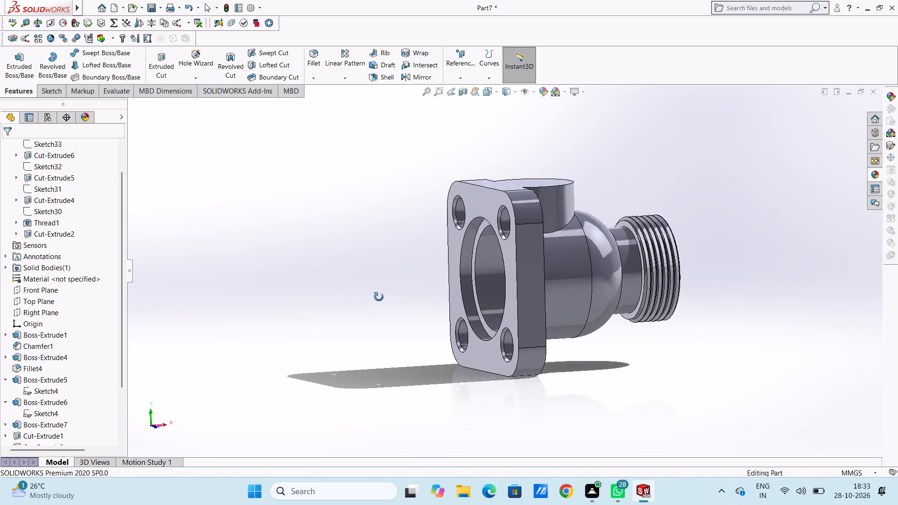
# Reuse the 36 mm circle's sketch to extrude a 15 mm blind boss upward from the side boss, with results merged.
pyautogui.moveTo(379, 297); pyautogui.dragTo(369, 332, button='middle')
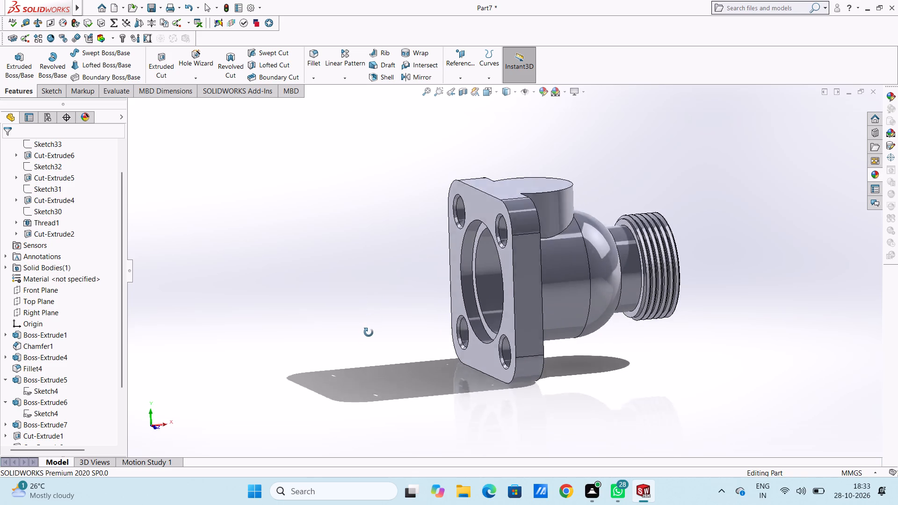
pyautogui.moveTo(369, 332); pyautogui.dragTo(343, 339, button='middle')
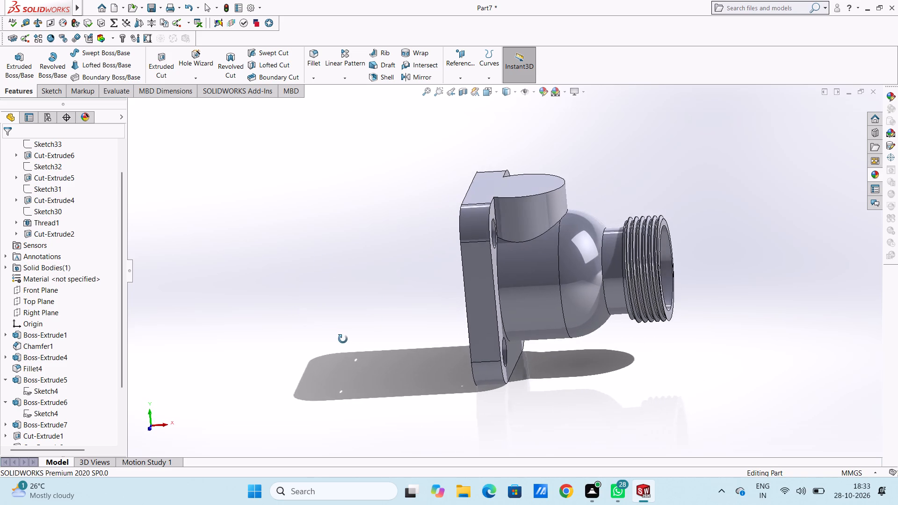
pyautogui.moveTo(343, 339); pyautogui.dragTo(347, 340, button='middle')
pyautogui.scroll(2, 329, 266)
pyautogui.moveTo(345, 296); pyautogui.dragTo(343, 285, button='middle')
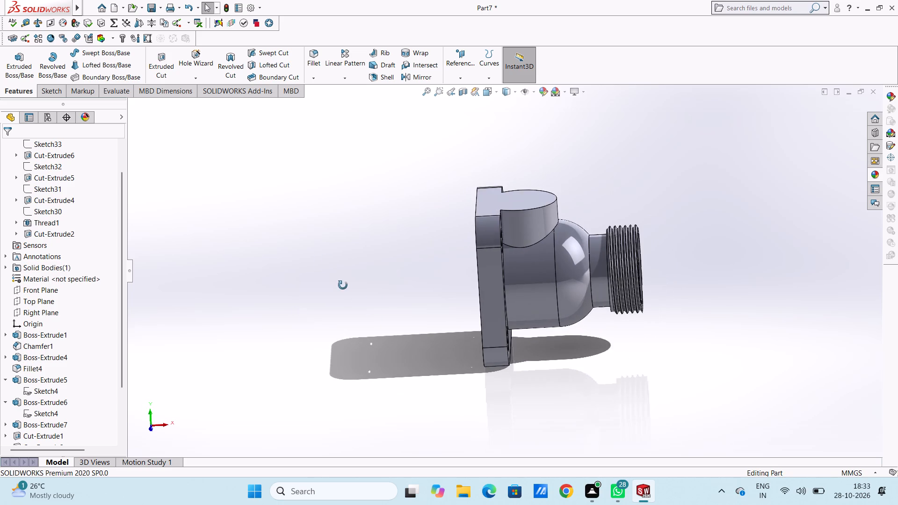
pyautogui.moveTo(343, 285); pyautogui.dragTo(321, 281, button='middle')
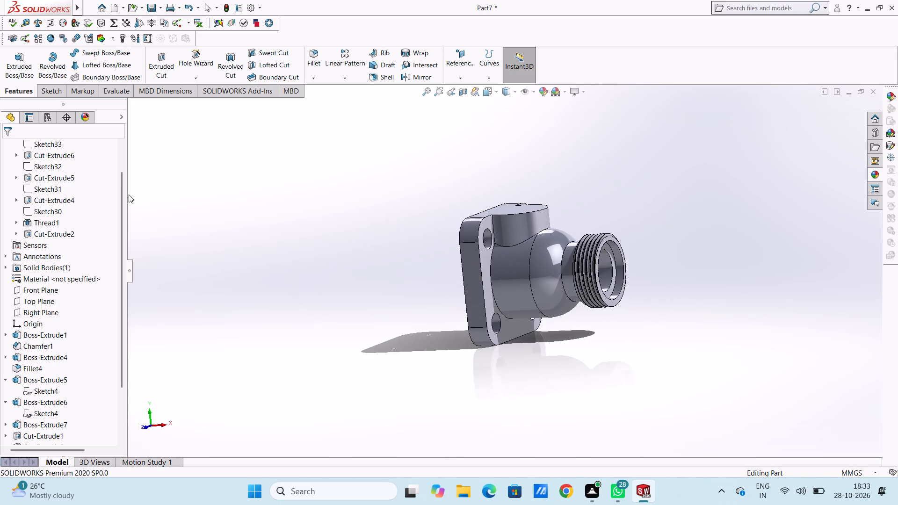
pyautogui.scroll(-5, 101, 322)
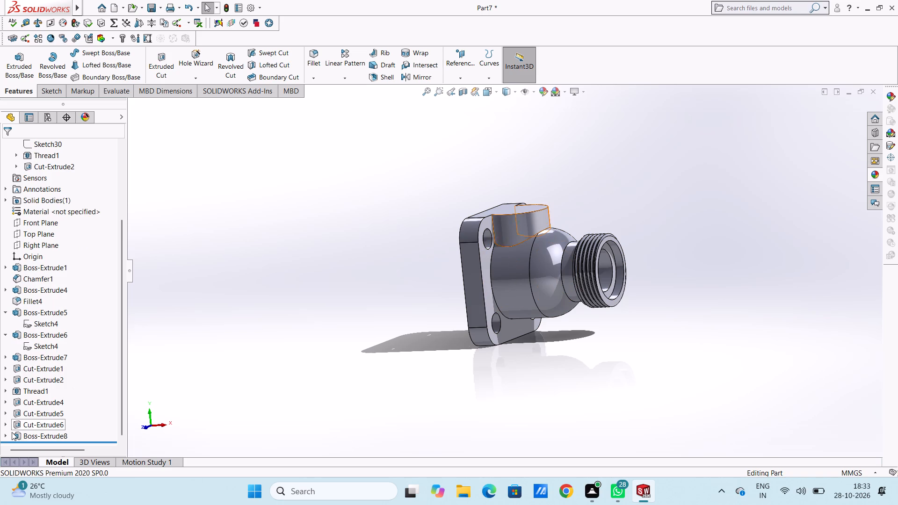
pyautogui.click(7, 433)
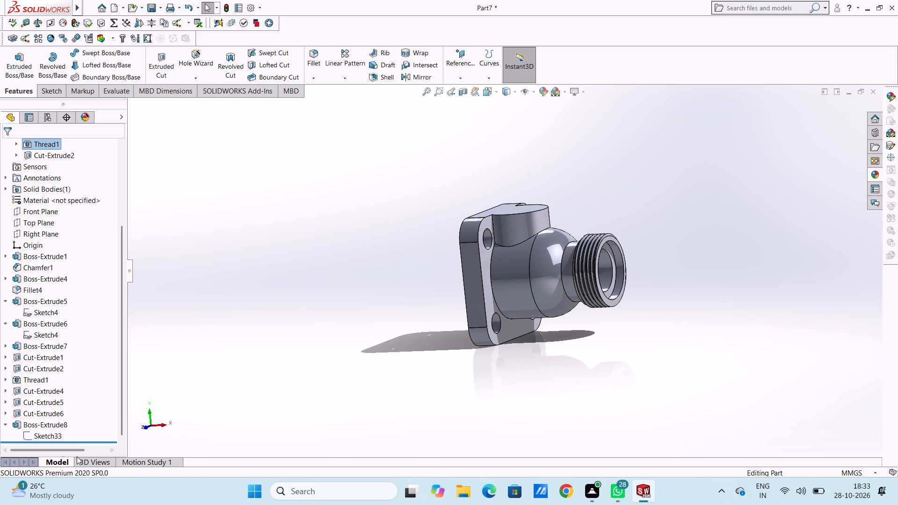
pyautogui.click(44, 438)
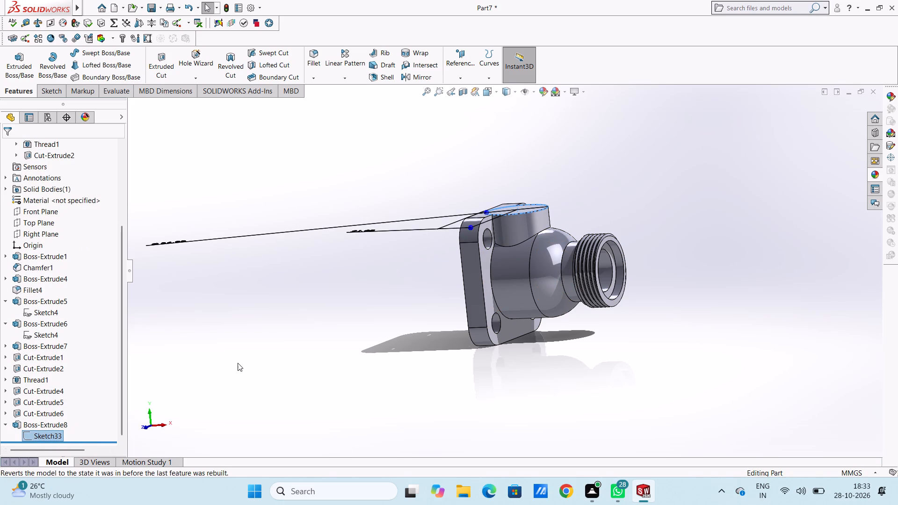
pyautogui.click(238, 363)
pyautogui.click(54, 434)
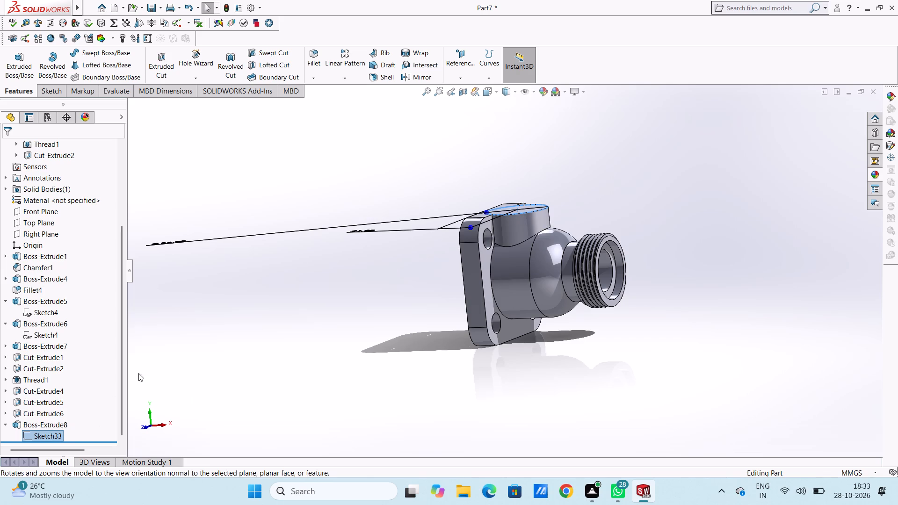
pyautogui.click(23, 62)
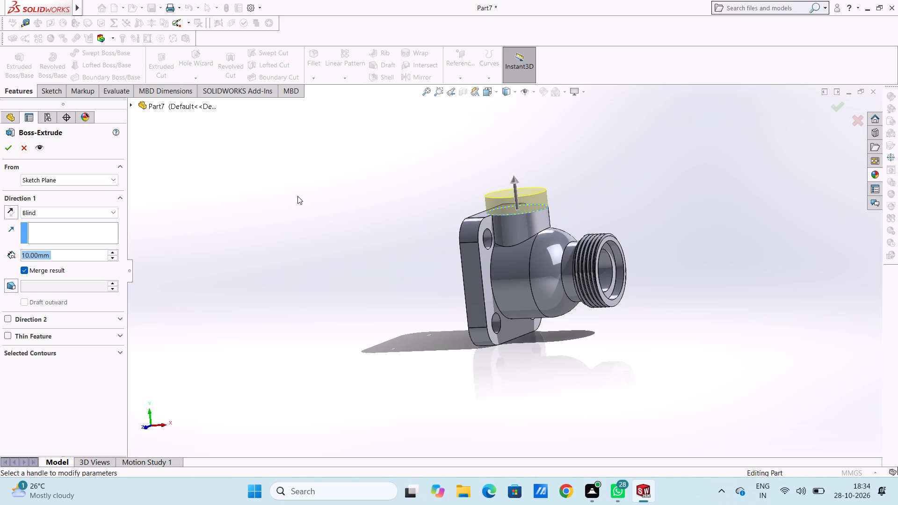
pyautogui.write('15')
pyautogui.press('Return')
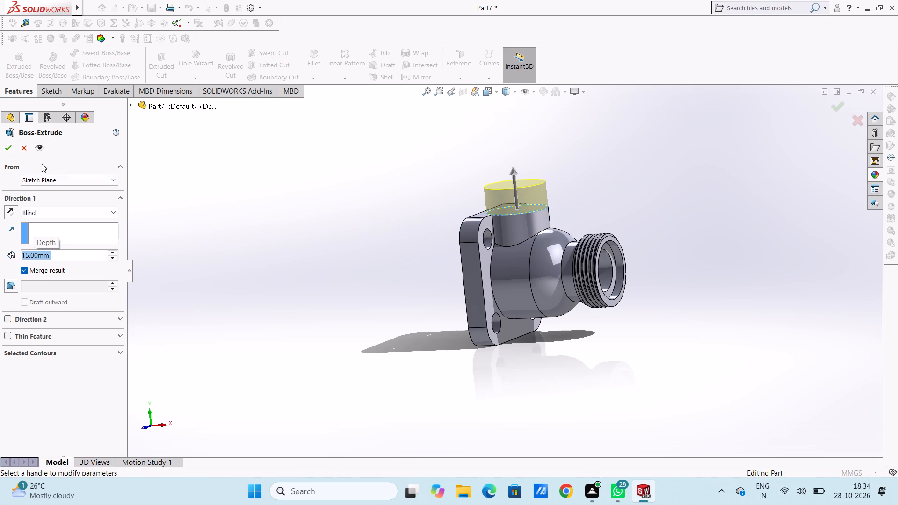
pyautogui.click(7, 148)
pyautogui.click(225, 211)
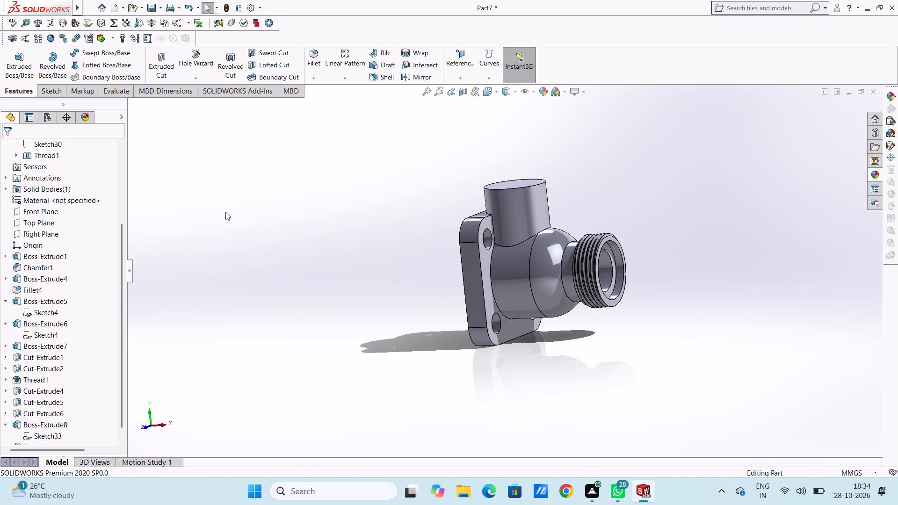
# Start a sketch on the side boss's top face and draw a concentric circle about 20 mm in diameter.
pyautogui.moveTo(273, 205); pyautogui.dragTo(321, 285, button='middle')
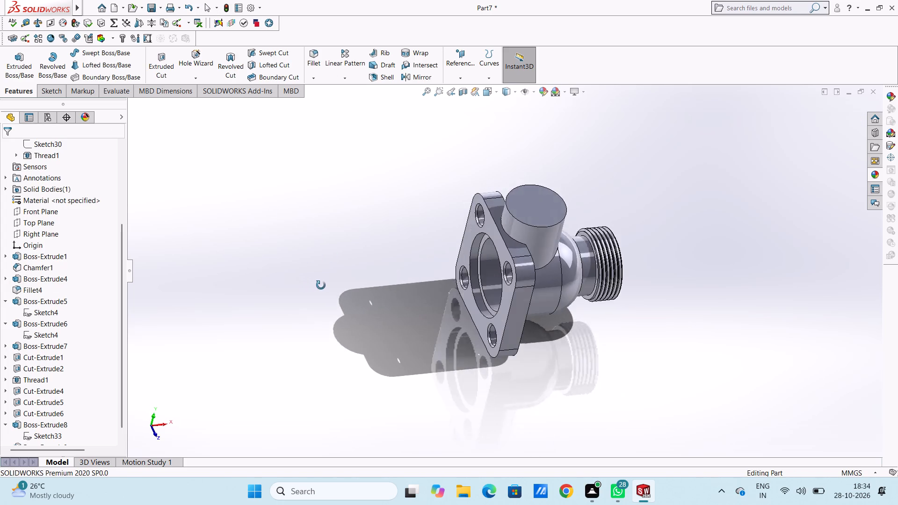
pyautogui.moveTo(321, 285); pyautogui.dragTo(305, 252, button='middle')
pyautogui.moveTo(311, 262); pyautogui.dragTo(311, 262, button='middle')
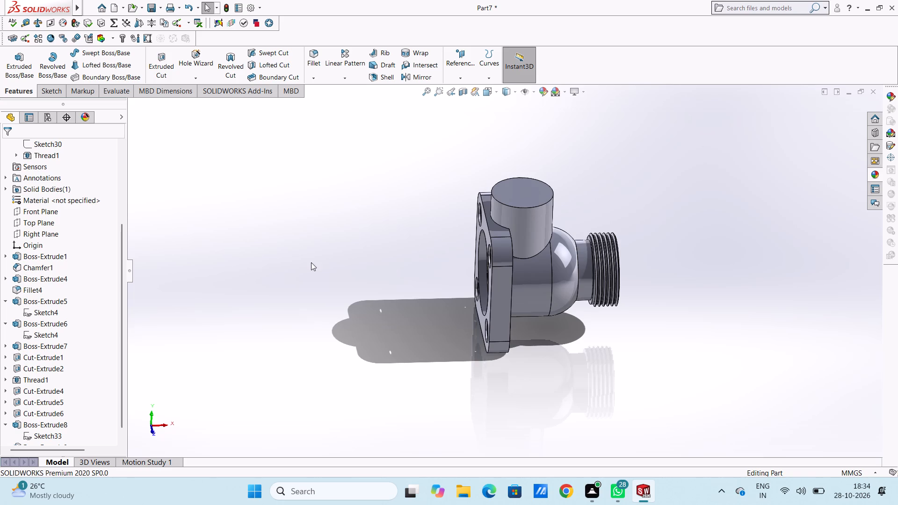
pyautogui.moveTo(311, 262); pyautogui.dragTo(362, 216, button='middle')
pyautogui.moveTo(348, 267); pyautogui.dragTo(306, 300, button='middle')
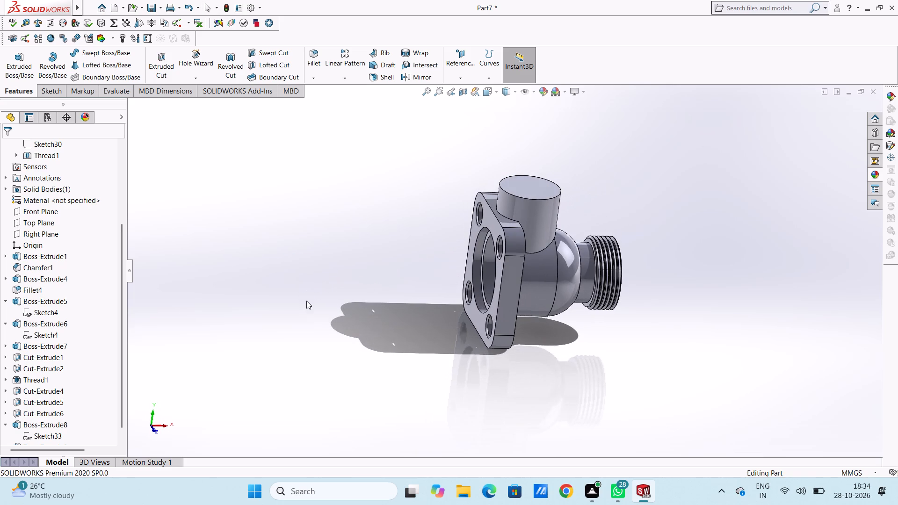
pyautogui.hotkey('ctrl', '5')
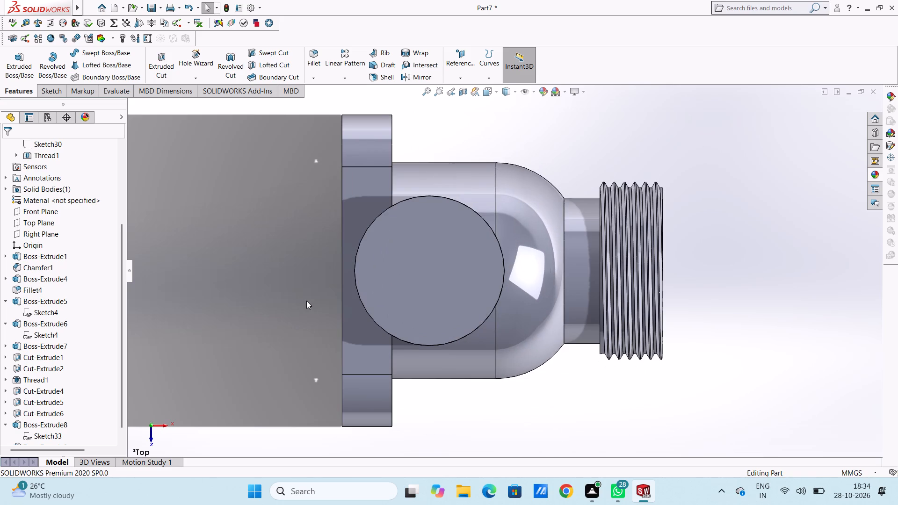
pyautogui.scroll(3, 308, 302)
pyautogui.click(467, 278)
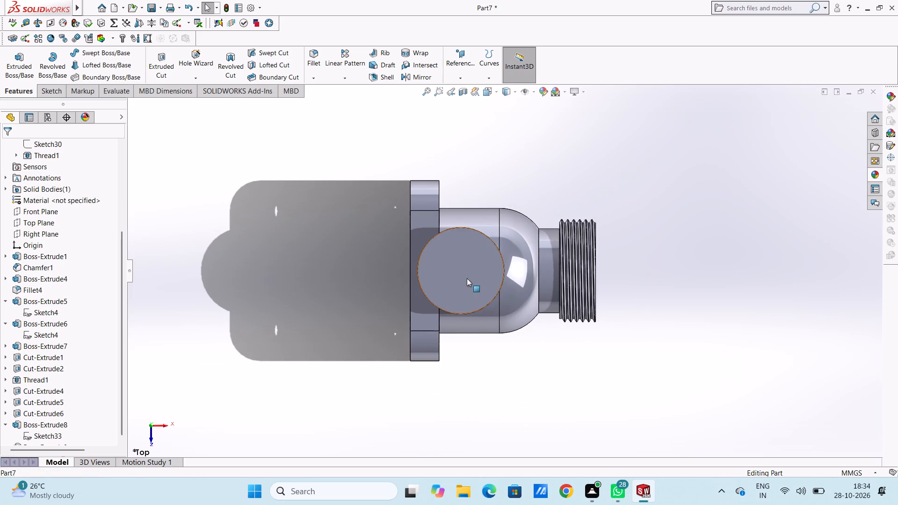
pyautogui.click(507, 251)
pyautogui.click(466, 169)
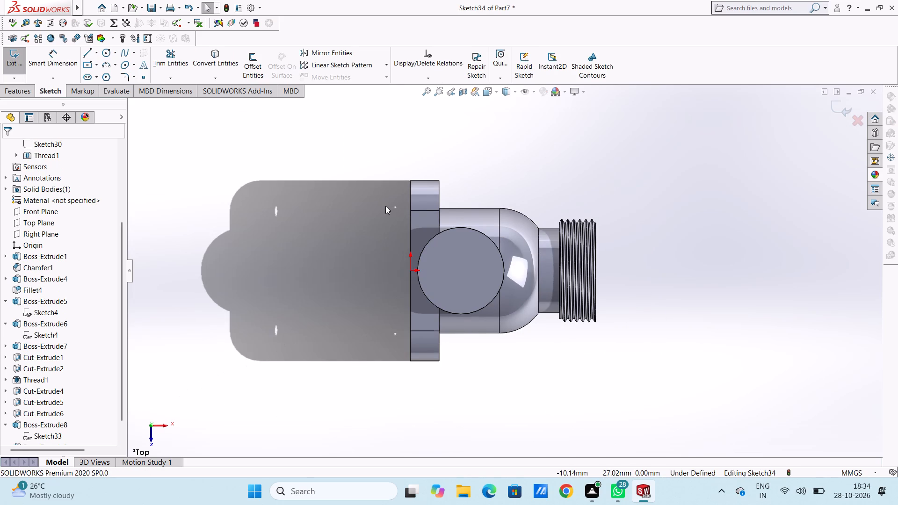
pyautogui.click(106, 53)
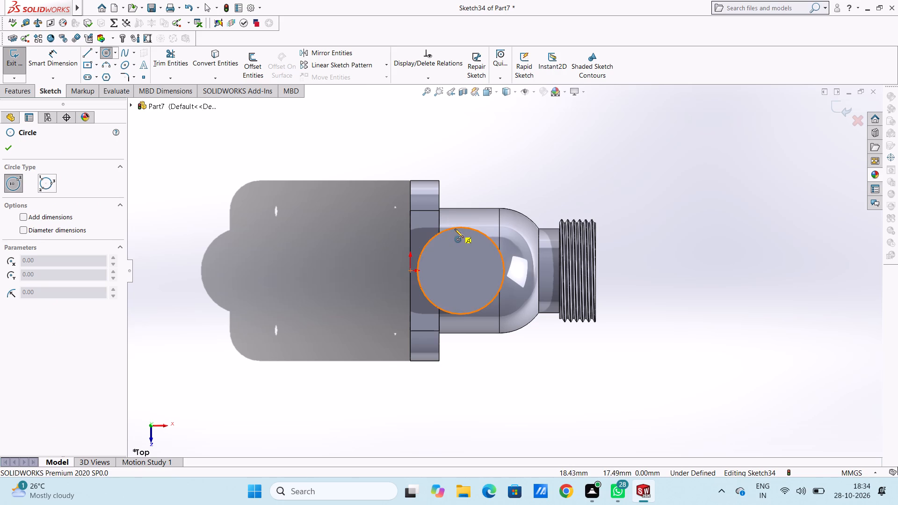
pyautogui.click(460, 269)
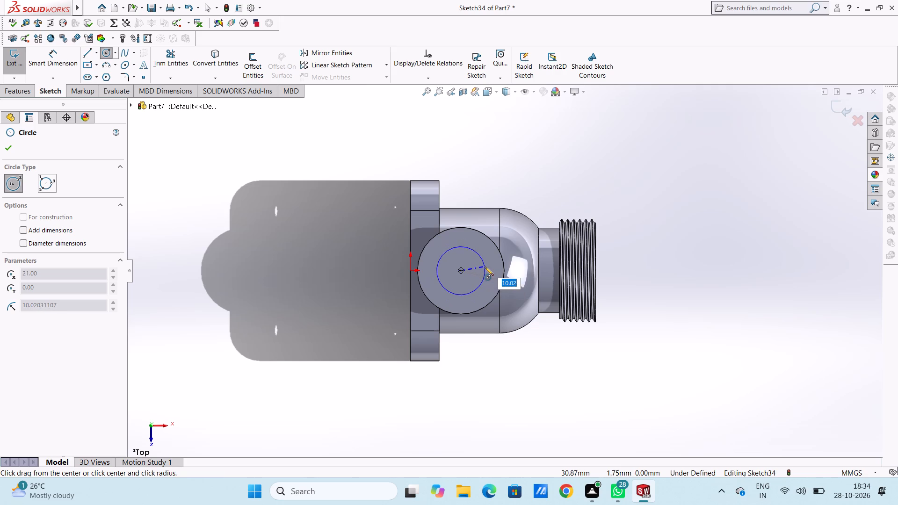
pyautogui.click(485, 267)
pyautogui.click(9, 148)
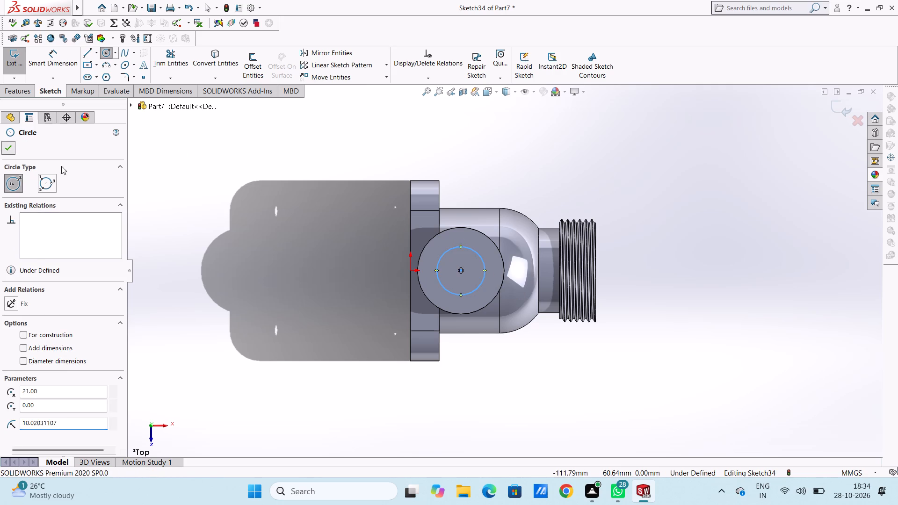
pyautogui.click(191, 195)
# Dimension the new circle's diameter at 22 mm.
pyautogui.click(68, 51)
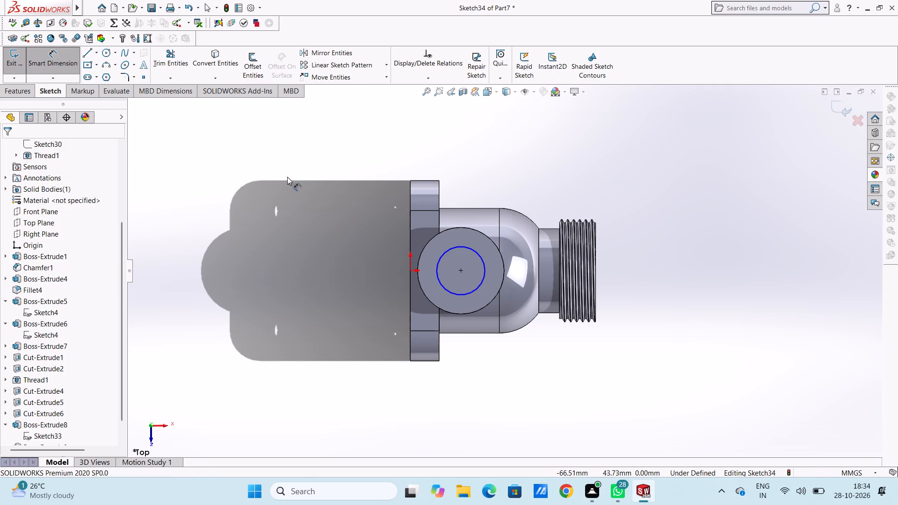
pyautogui.click(470, 250)
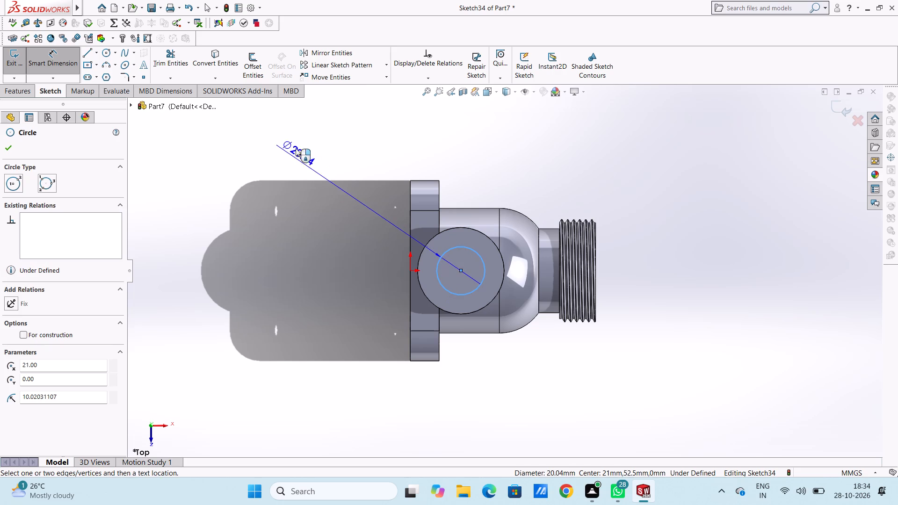
pyautogui.click(297, 144)
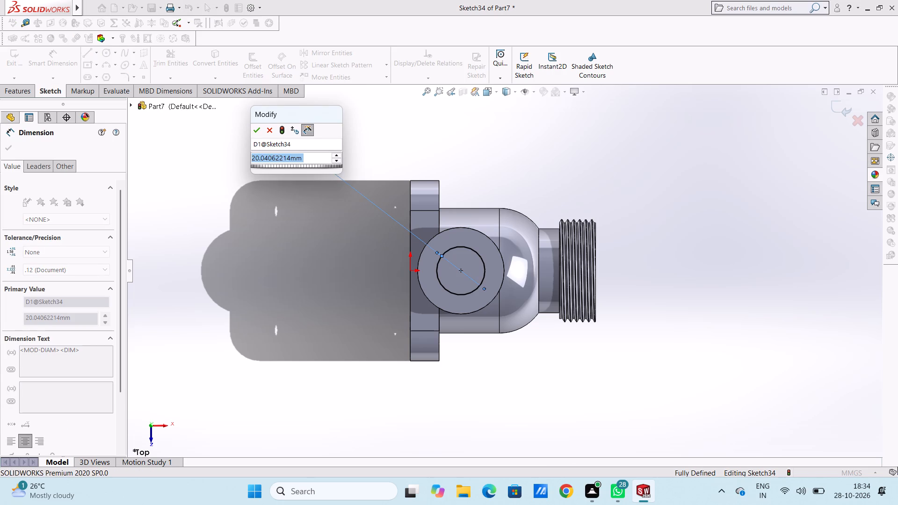
pyautogui.write('22')
pyautogui.press('Return')
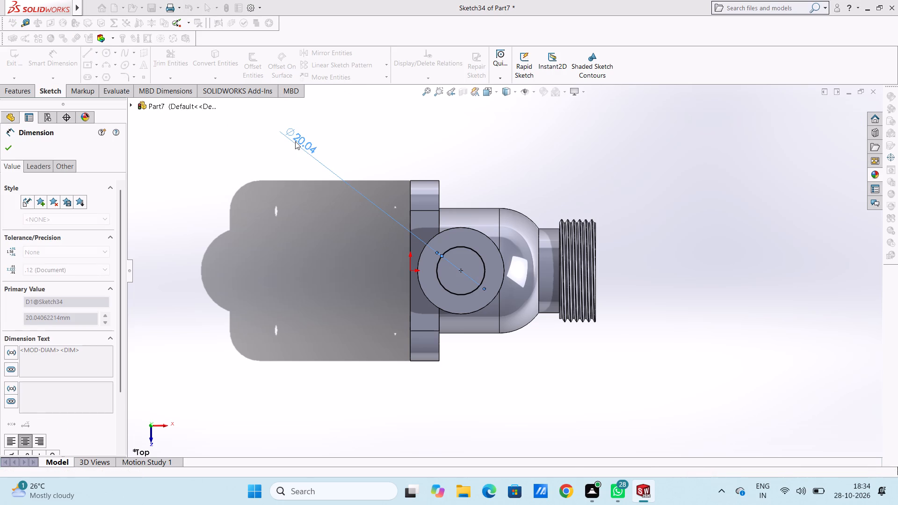
pyautogui.click(298, 211)
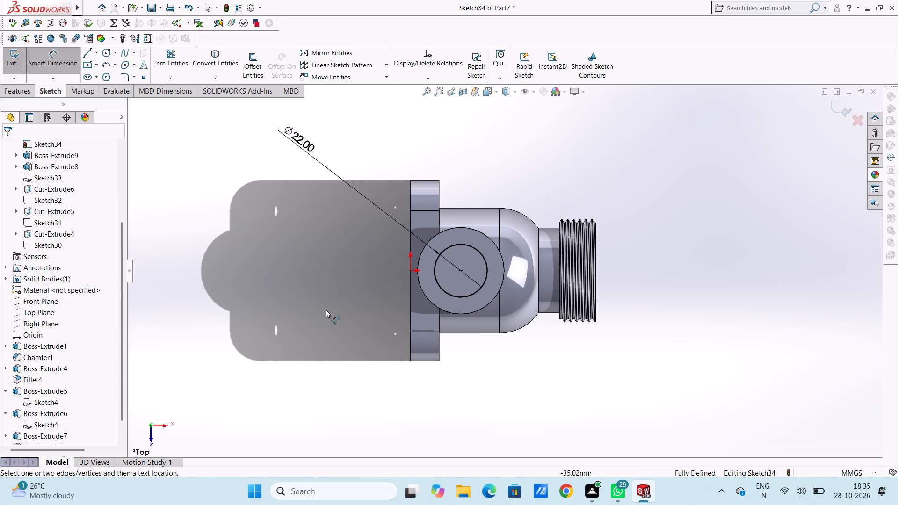
# Cut-extrude the 22 mm circle 10 mm deep, Blind, into the top of the side boss.
pyautogui.moveTo(327, 315); pyautogui.dragTo(330, 194, button='middle')
pyautogui.moveTo(309, 303); pyautogui.dragTo(289, 282, button='middle')
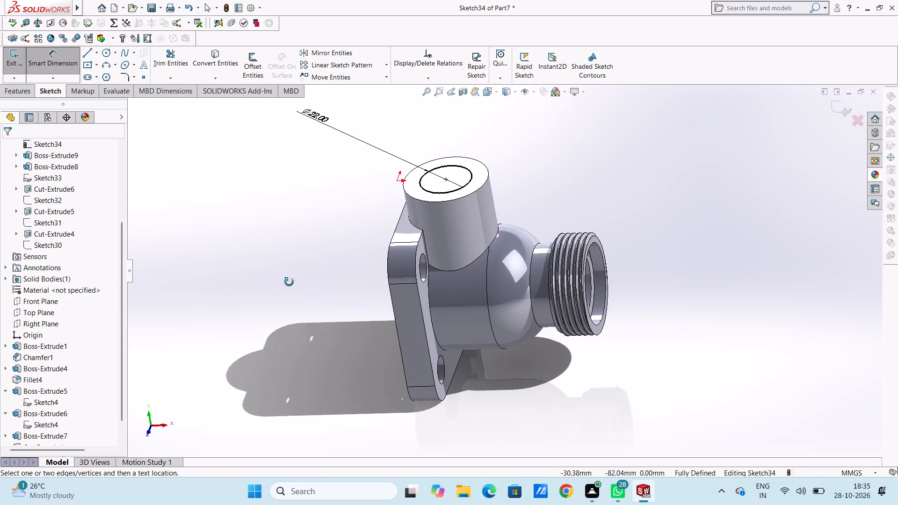
pyautogui.moveTo(289, 282); pyautogui.dragTo(289, 281, button='middle')
pyautogui.click(51, 64)
pyautogui.click(25, 92)
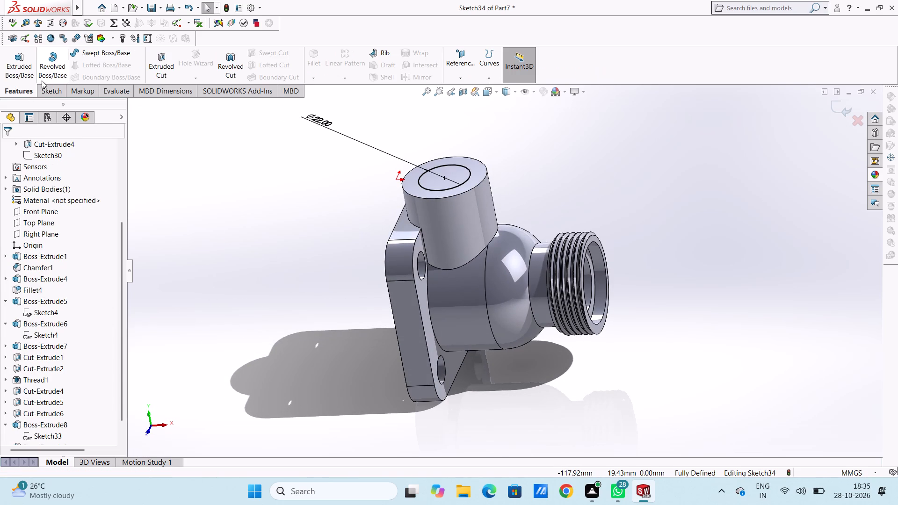
pyautogui.moveTo(161, 60); pyautogui.dragTo(167, 70)
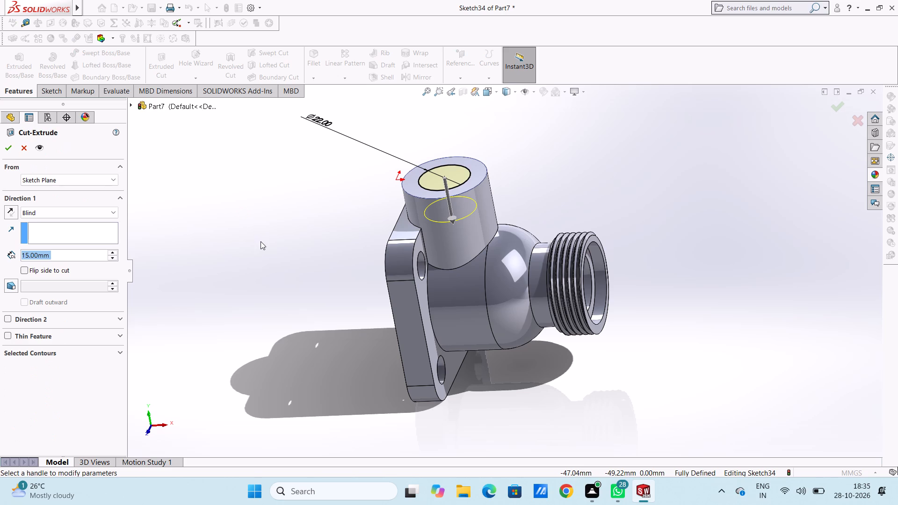
pyautogui.write('10')
pyautogui.press('Return')
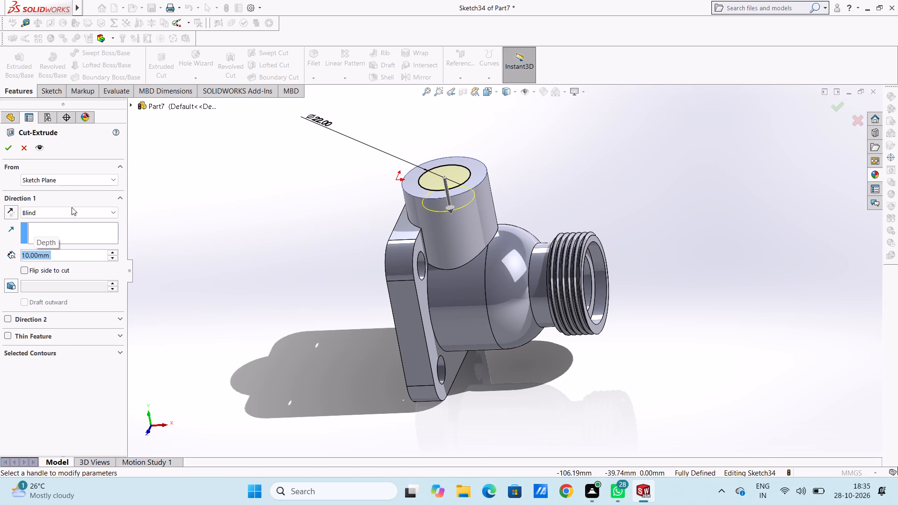
pyautogui.click(13, 148)
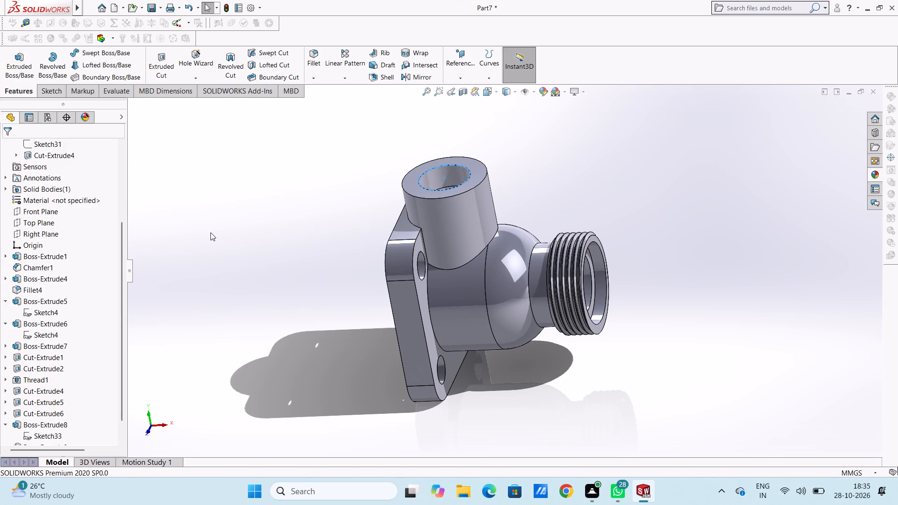
pyautogui.click(210, 232)
# Start a sketch on the floor of the side boss's 22 mm bore and draw a concentric circle about 29 mm in diameter.
pyautogui.moveTo(221, 239); pyautogui.dragTo(244, 293, button='middle')
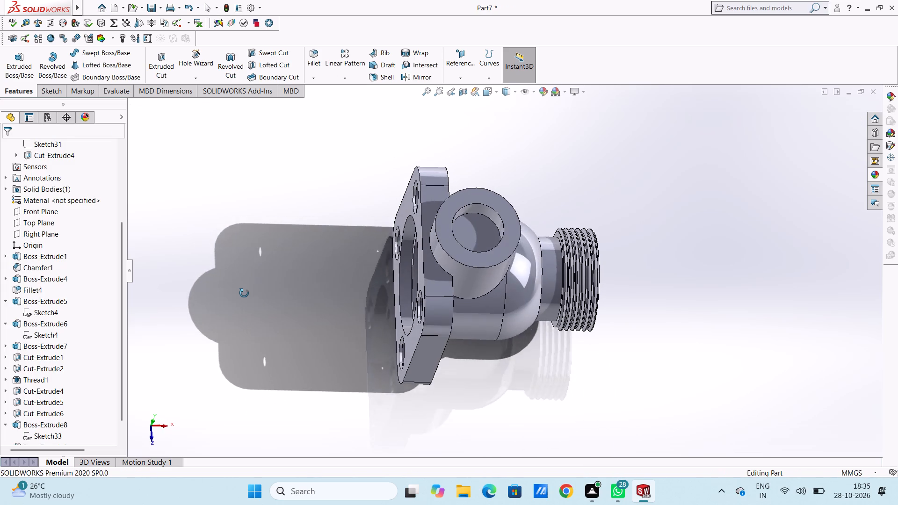
pyautogui.moveTo(244, 293); pyautogui.dragTo(238, 290, button='middle')
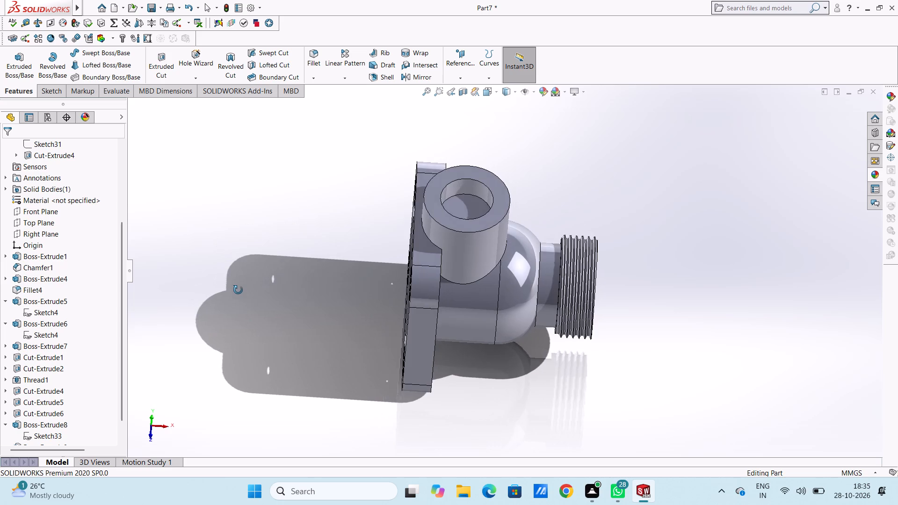
pyautogui.moveTo(238, 290); pyautogui.dragTo(235, 320, button='middle')
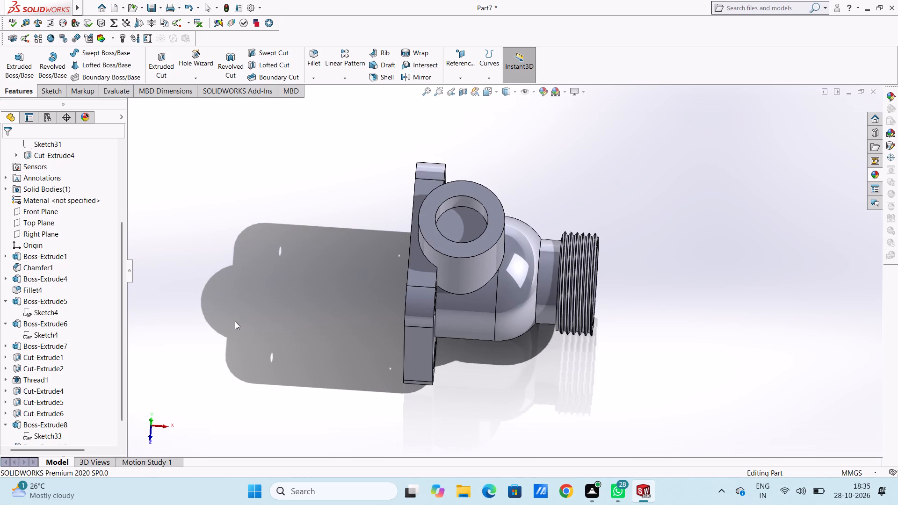
pyautogui.hotkey('ctrl', '5')
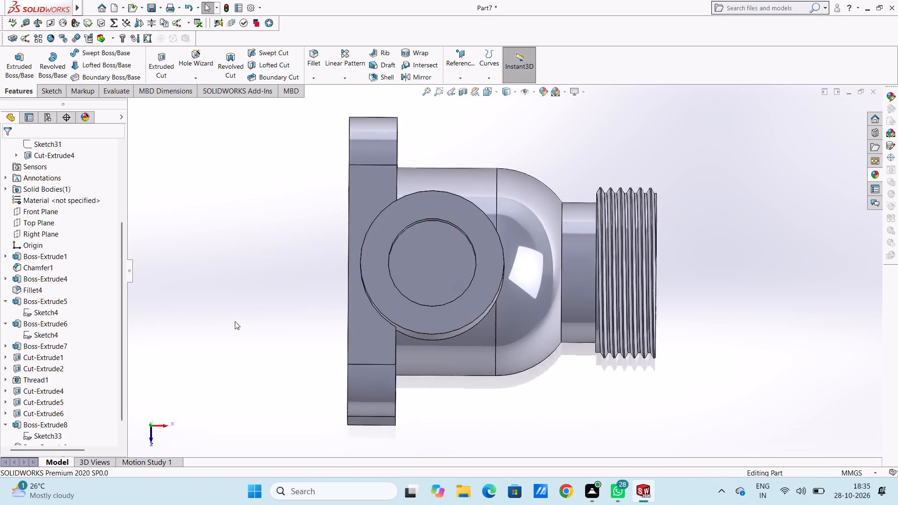
pyautogui.click(442, 287)
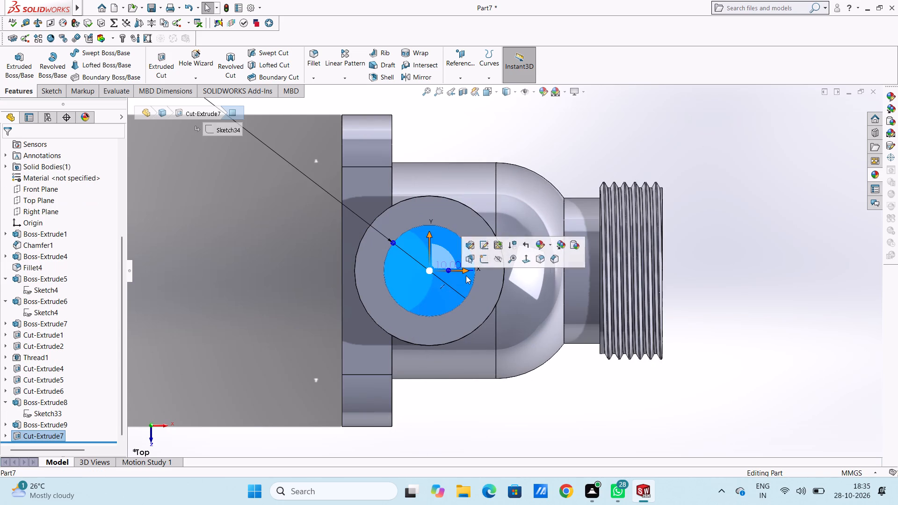
pyautogui.click(482, 259)
pyautogui.click(454, 137)
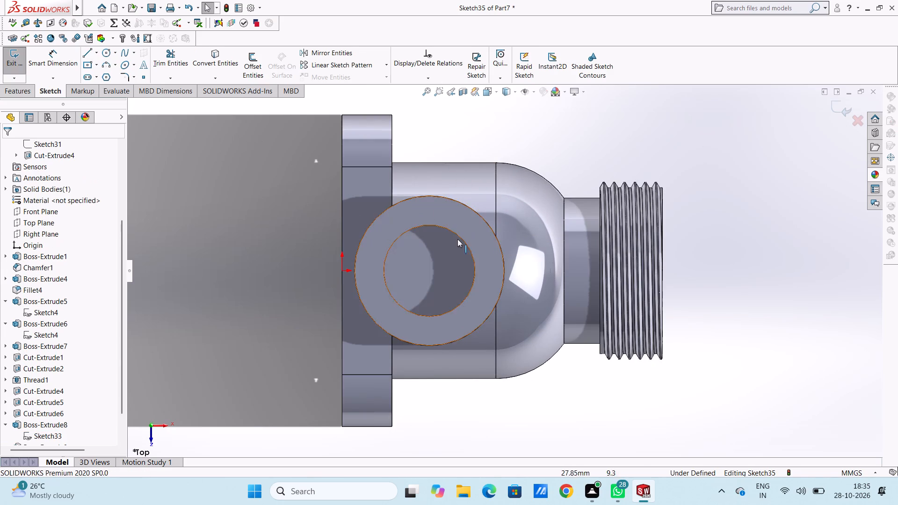
pyautogui.scroll(4, 457, 240)
pyautogui.click(103, 52)
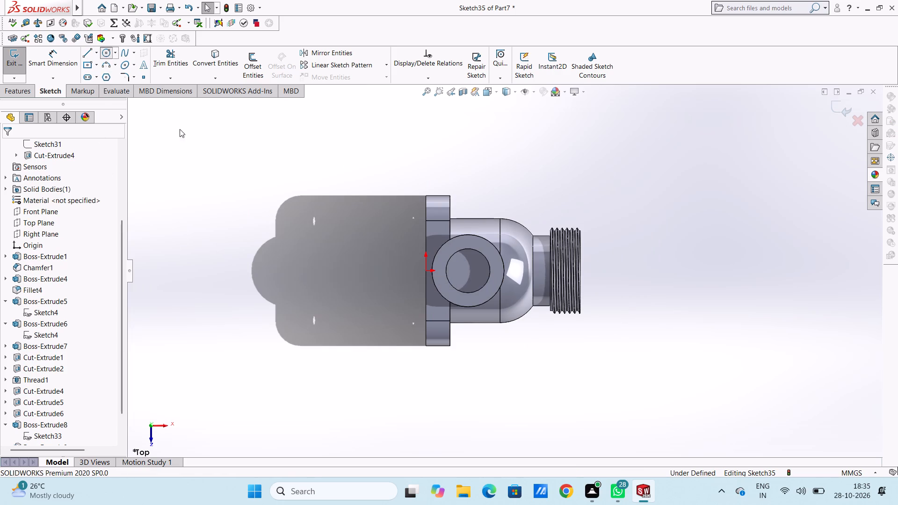
pyautogui.click(467, 270)
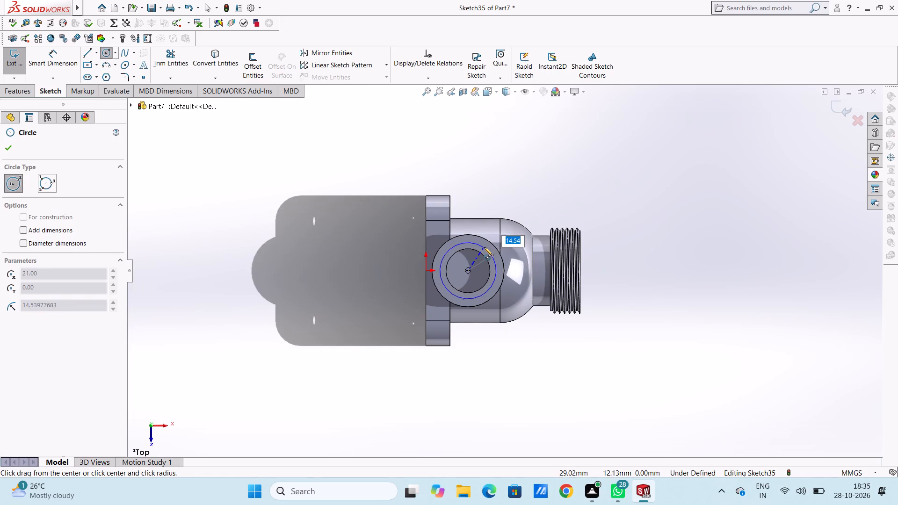
pyautogui.click(485, 247)
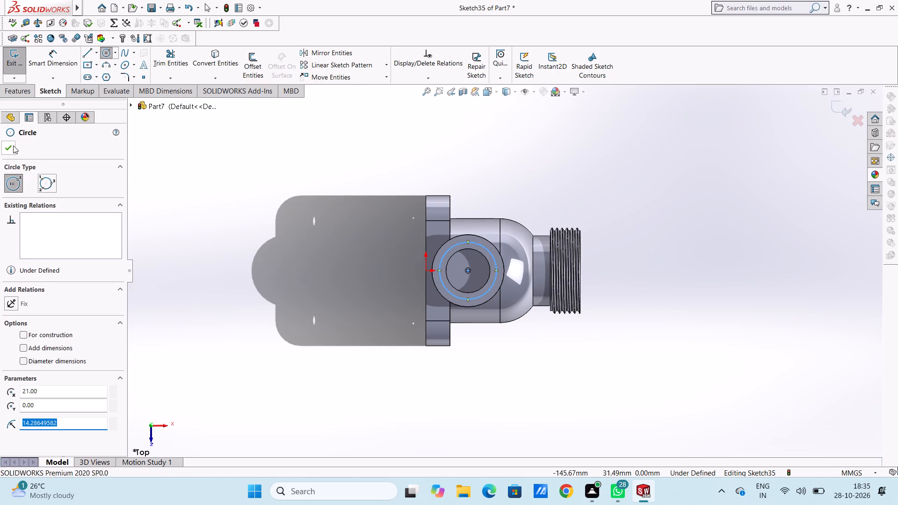
pyautogui.click(13, 145)
pyautogui.click(253, 230)
# Dimension the new circle's diameter at 26 mm.
pyautogui.click(68, 65)
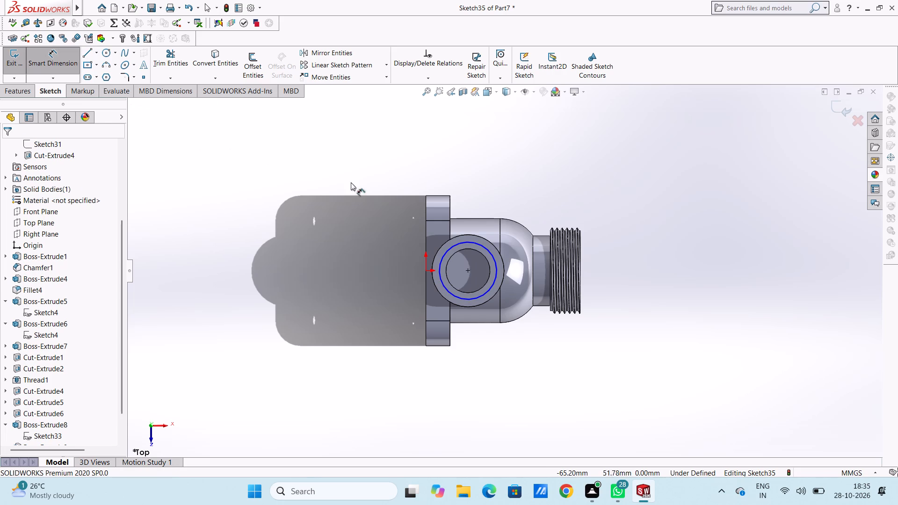
pyautogui.click(463, 244)
pyautogui.click(576, 158)
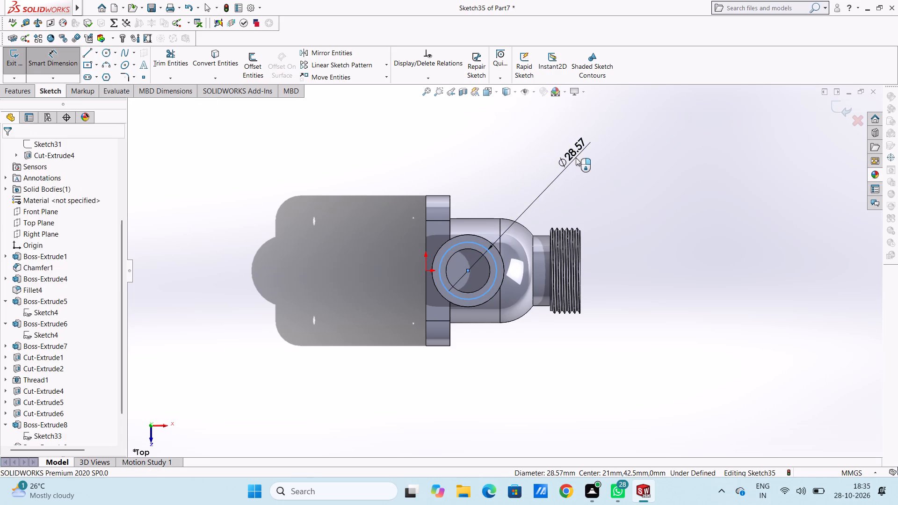
pyautogui.write('26')
pyautogui.press('Return')
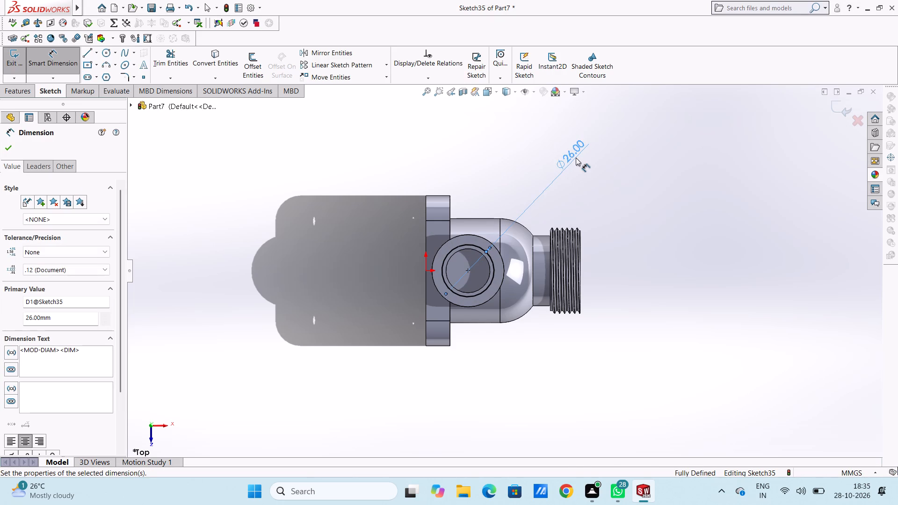
pyautogui.click(362, 331)
pyautogui.moveTo(362, 347); pyautogui.dragTo(369, 169, button='middle')
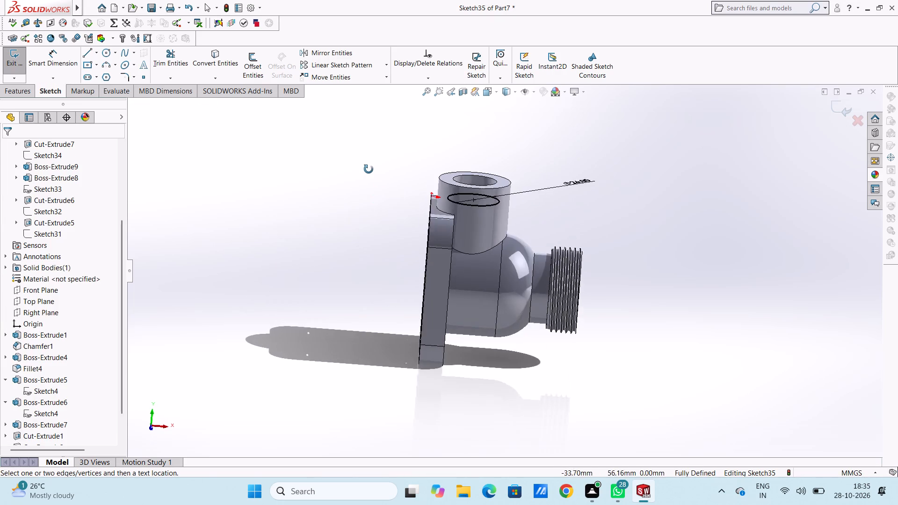
pyautogui.moveTo(369, 169); pyautogui.dragTo(350, 198, button='middle')
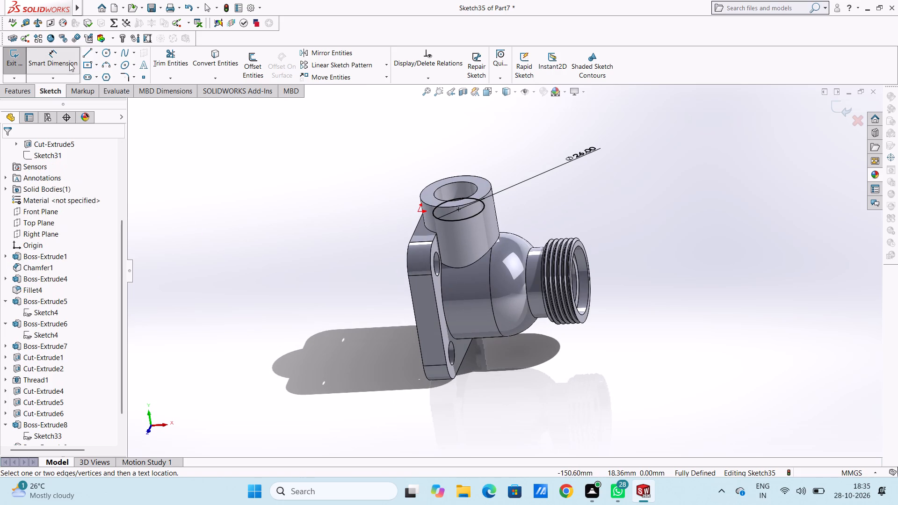
pyautogui.click(68, 61)
# Cut-extrude the 26 mm circle 3 mm deep, Blind, to form an internal groove below the side boss's 22 mm bore.
pyautogui.click(25, 92)
pyautogui.click(154, 65)
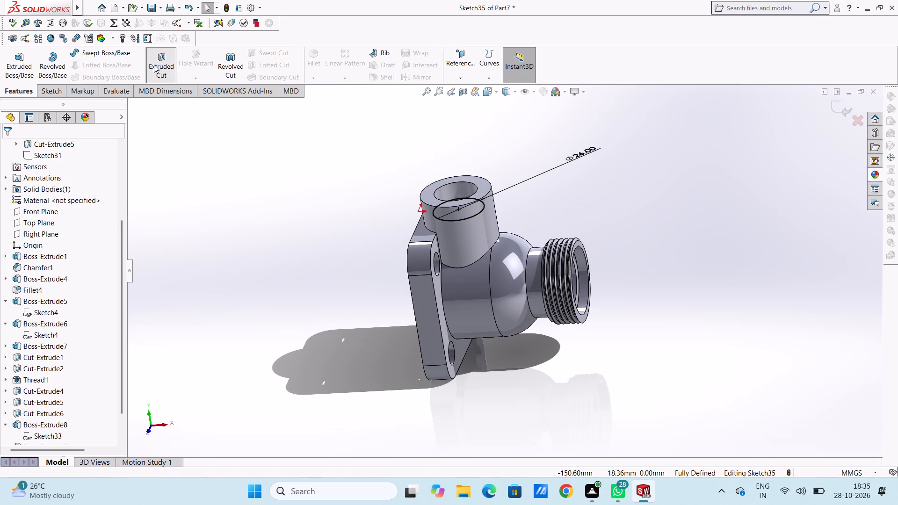
pyautogui.press('3')
pyautogui.press('Return')
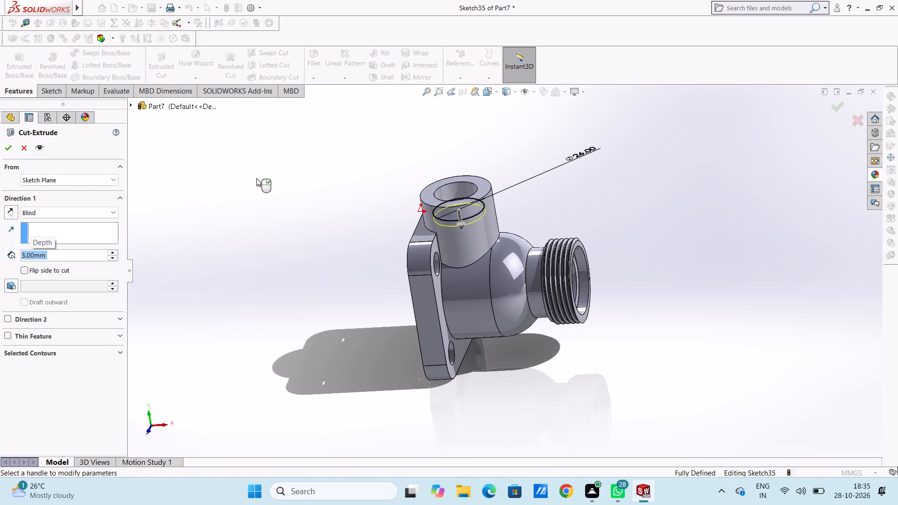
pyautogui.click(7, 141)
pyautogui.click(236, 232)
# Start an extruded cut reusing the 22 mm circle's sketch, with Surface/Face/Plane as its start and the 26 mm groove's floor as the face.
pyautogui.moveTo(265, 227); pyautogui.dragTo(266, 255, button='middle')
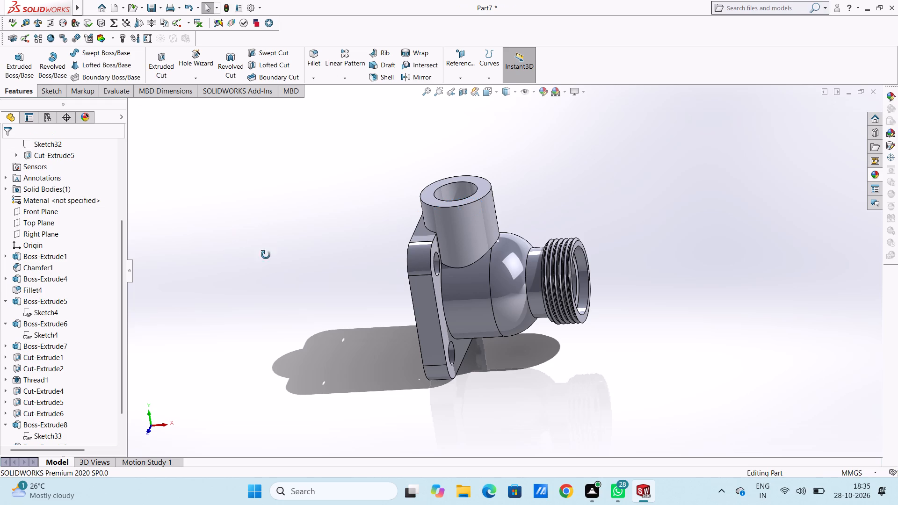
pyautogui.moveTo(266, 255); pyautogui.dragTo(217, 332, button='middle')
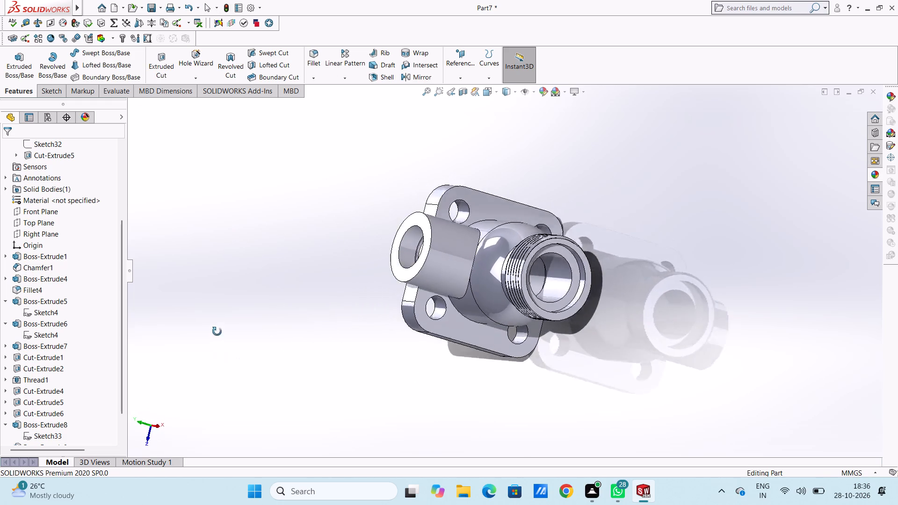
pyautogui.moveTo(217, 332); pyautogui.dragTo(257, 243, button='middle')
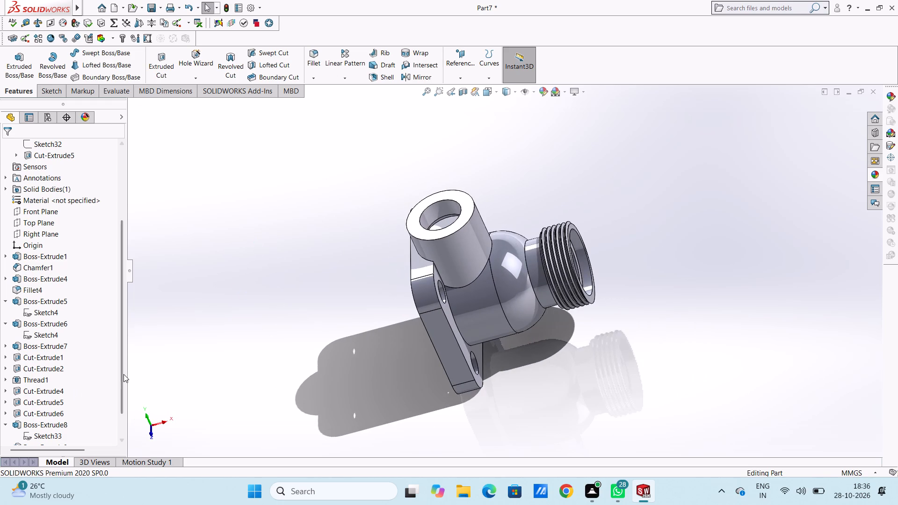
pyautogui.scroll(-3, 123, 374)
pyautogui.click(7, 426)
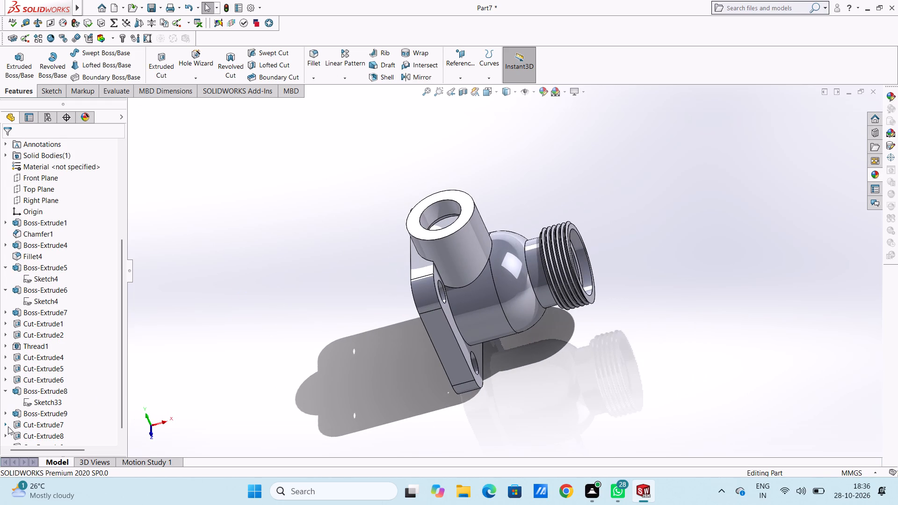
pyautogui.click(37, 433)
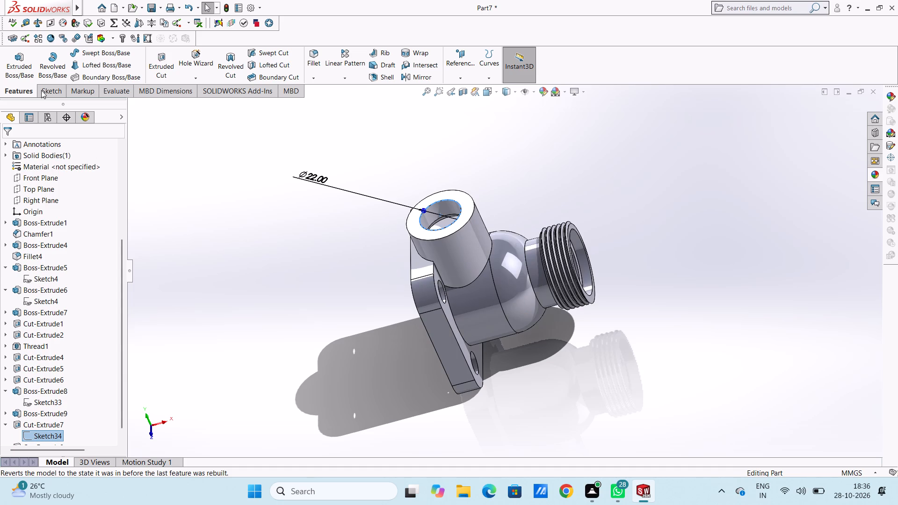
pyautogui.click(161, 61)
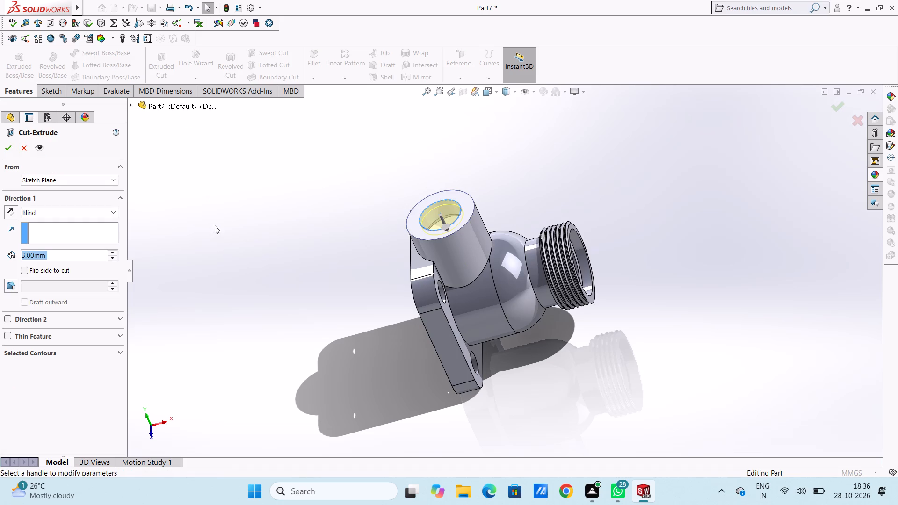
pyautogui.click(64, 179)
pyautogui.click(71, 198)
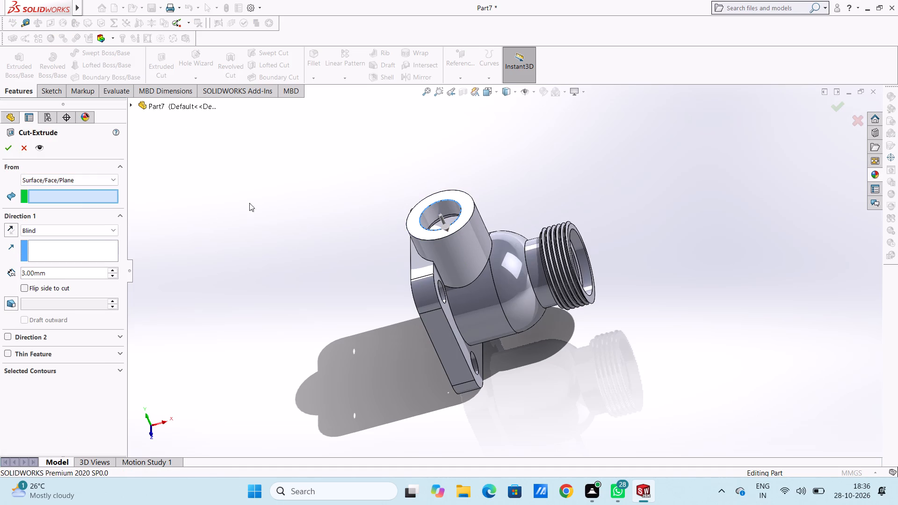
pyautogui.moveTo(330, 195); pyautogui.dragTo(337, 243, button='middle')
pyautogui.scroll(-1, 335, 219)
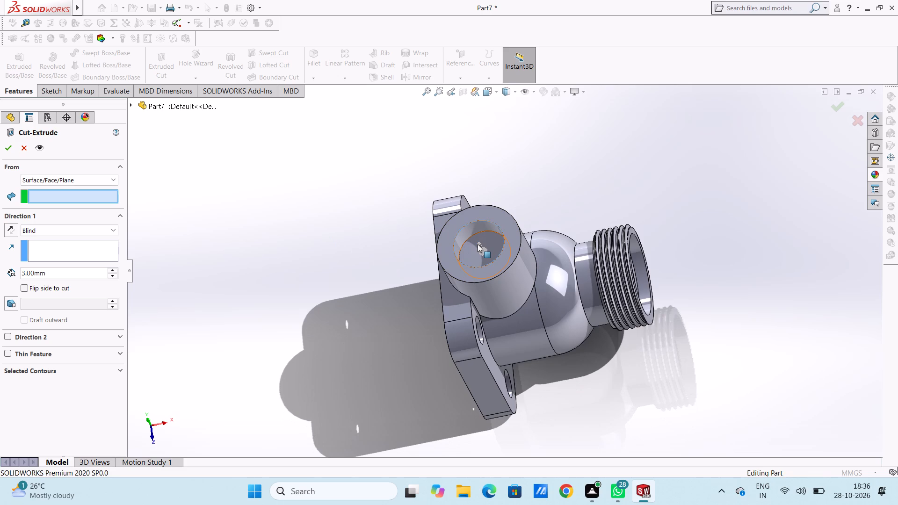
pyautogui.click(478, 244)
pyautogui.moveTo(295, 418); pyautogui.dragTo(311, 253, button='middle')
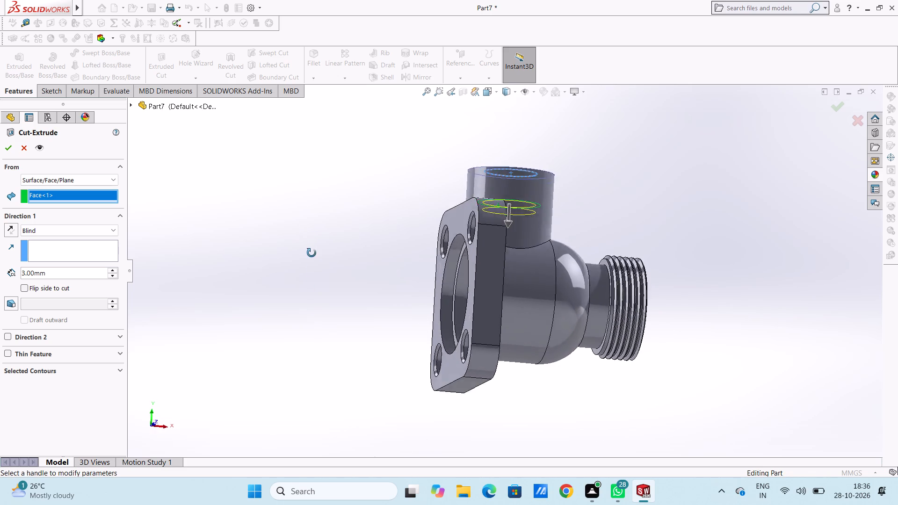
pyautogui.moveTo(311, 253); pyautogui.dragTo(291, 279, button='middle')
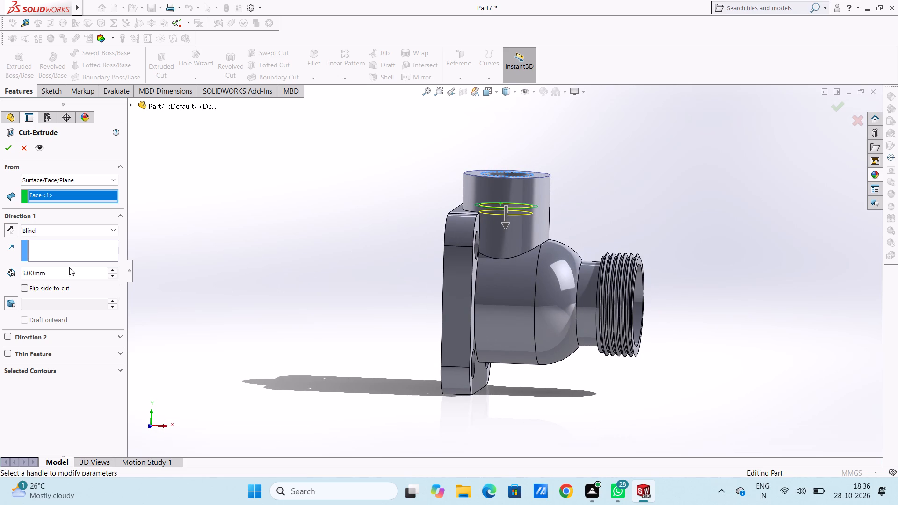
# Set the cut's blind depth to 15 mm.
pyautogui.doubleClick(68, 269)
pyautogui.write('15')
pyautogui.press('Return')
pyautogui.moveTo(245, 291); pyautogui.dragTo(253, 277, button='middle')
# Set the cut's blind depth to 13 mm and complete the cut.
pyautogui.doubleClick(81, 267)
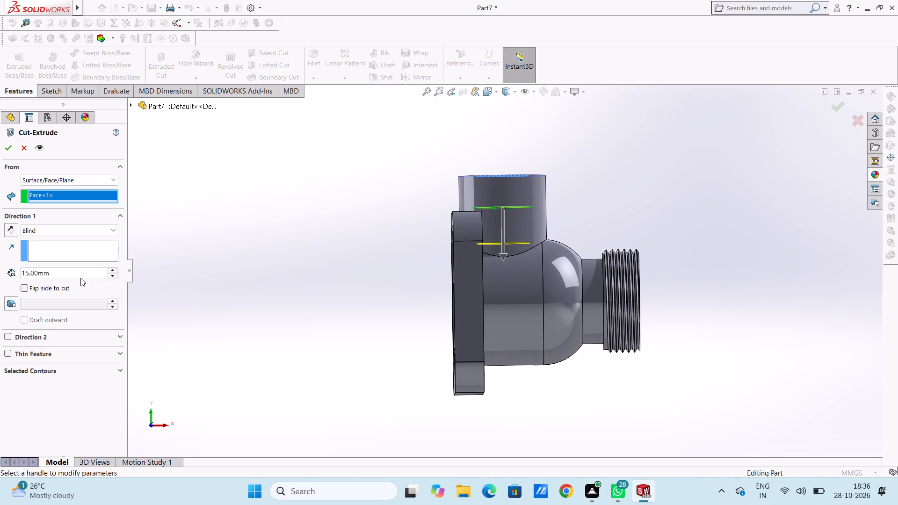
pyautogui.doubleClick(78, 275)
pyautogui.write('13')
pyautogui.press('Return')
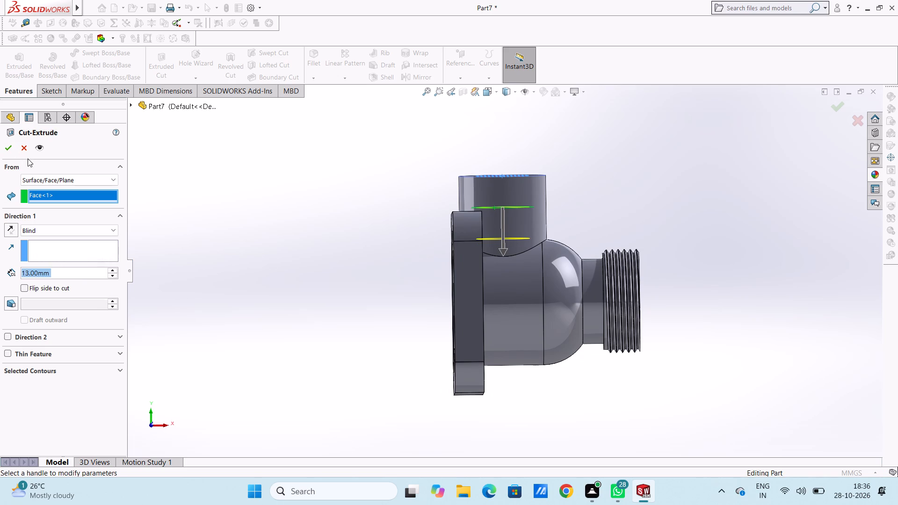
pyautogui.click(12, 149)
pyautogui.click(223, 220)
# Sketch a circle of 9 mm radius on the floor of the side boss's bore, concentric with the bore.
pyautogui.moveTo(268, 200); pyautogui.dragTo(275, 205, button='middle')
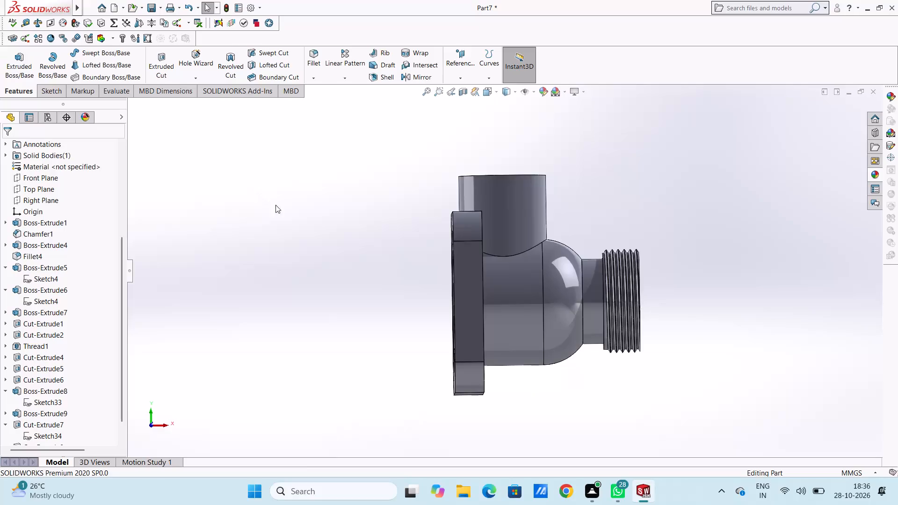
pyautogui.moveTo(275, 205); pyautogui.dragTo(272, 357, button='middle')
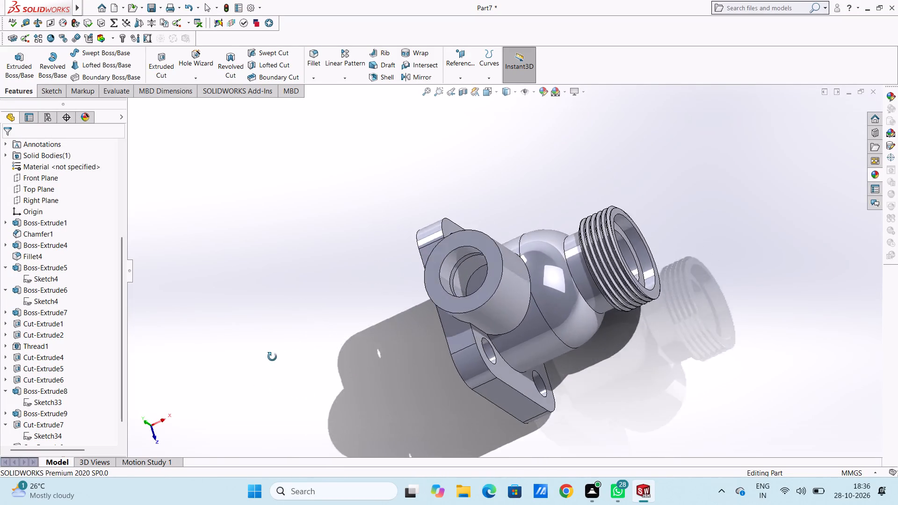
pyautogui.moveTo(272, 357); pyautogui.dragTo(282, 310, button='middle')
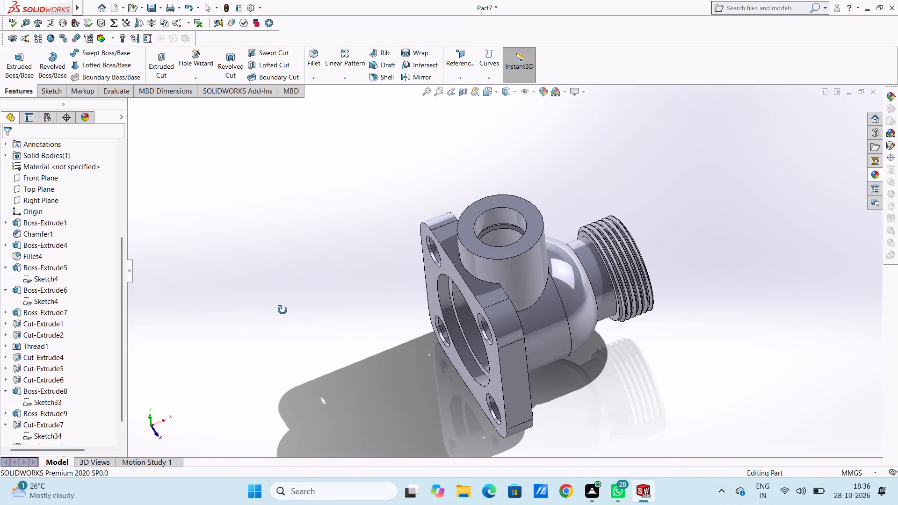
pyautogui.moveTo(282, 310); pyautogui.dragTo(274, 310, button='middle')
pyautogui.moveTo(267, 308); pyautogui.dragTo(288, 322, button='middle')
pyautogui.moveTo(271, 325); pyautogui.dragTo(267, 352, button='middle')
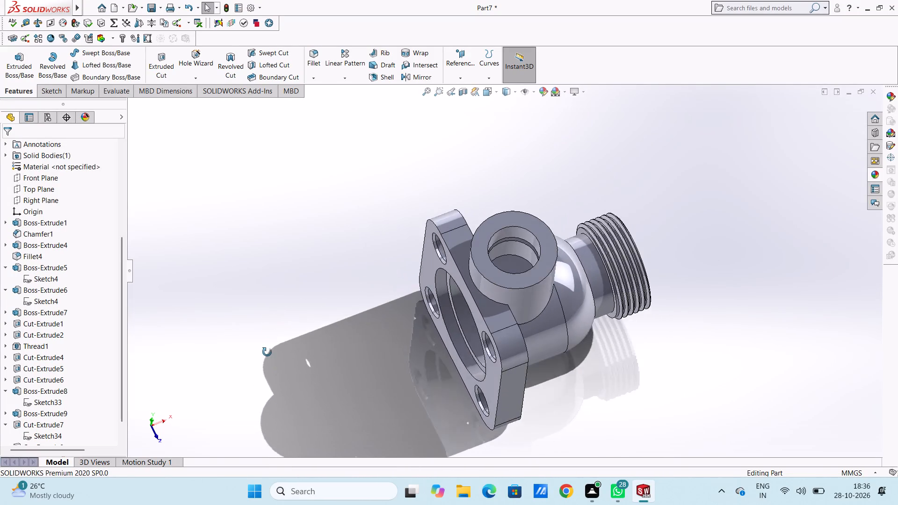
pyautogui.moveTo(267, 352); pyautogui.dragTo(267, 375, button='middle')
pyautogui.click(509, 286)
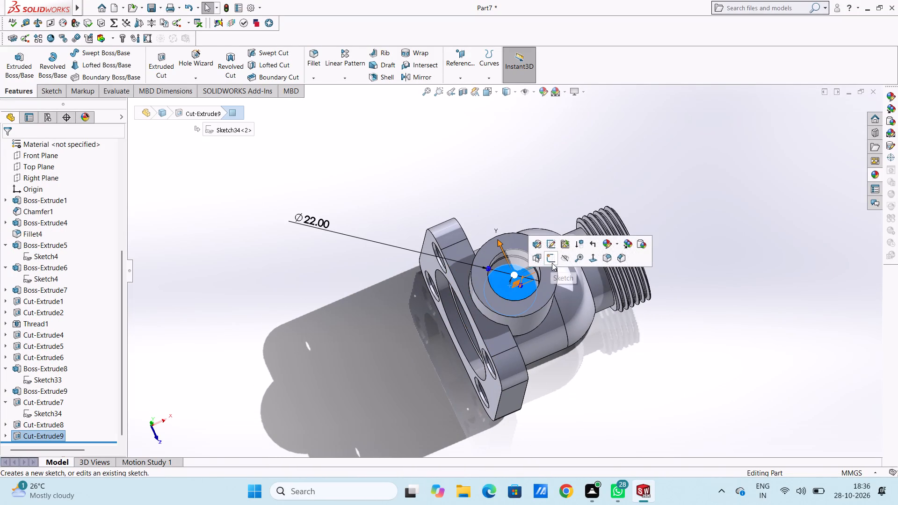
pyautogui.click(551, 260)
pyautogui.click(512, 155)
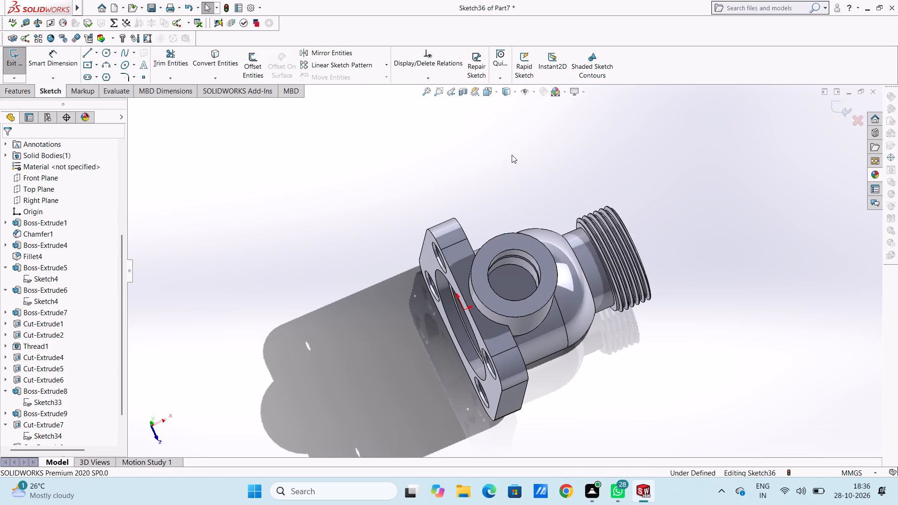
pyautogui.hotkey('ctrl', '5')
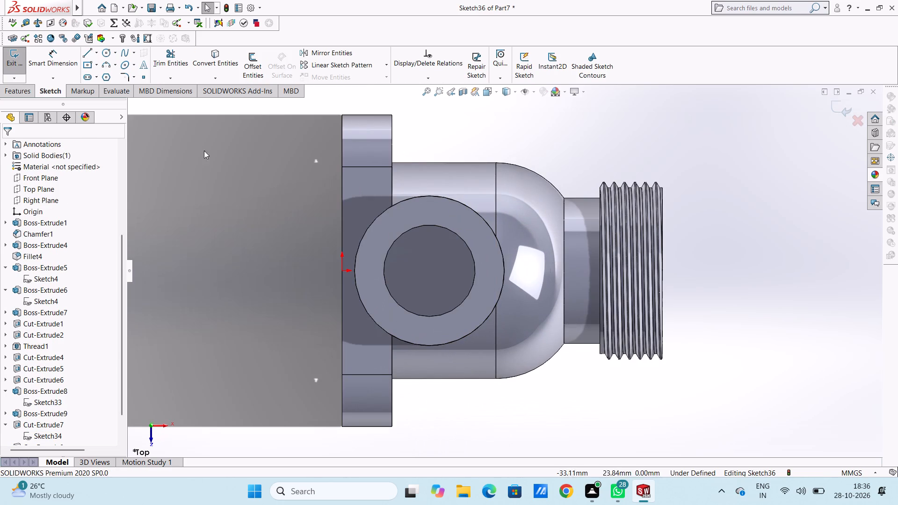
pyautogui.click(112, 55)
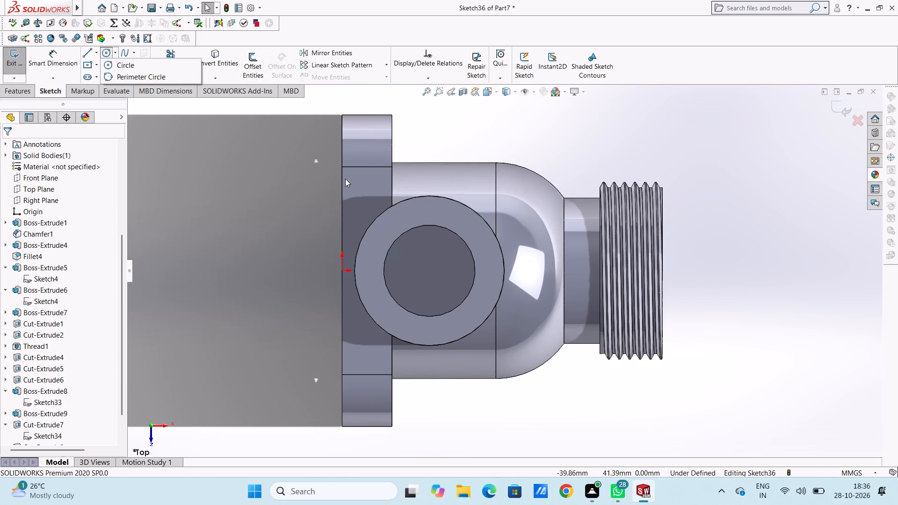
pyautogui.click(123, 62)
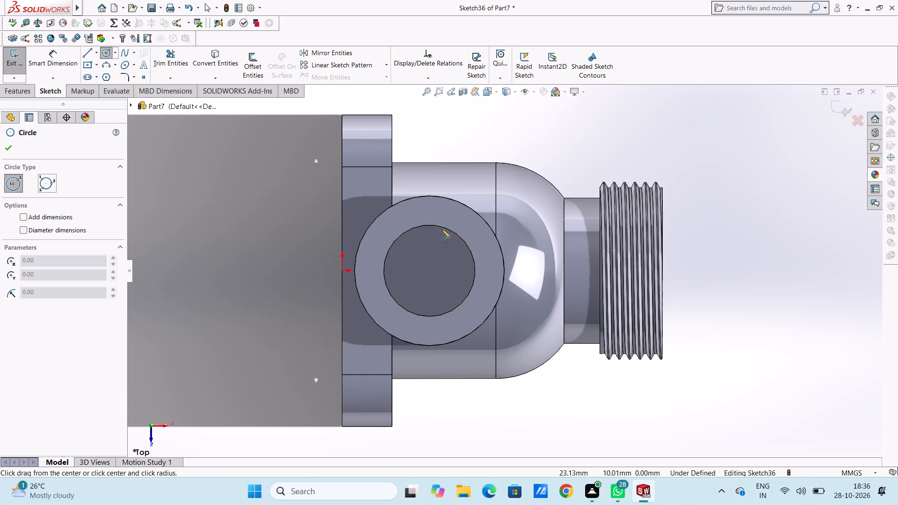
pyautogui.click(429, 270)
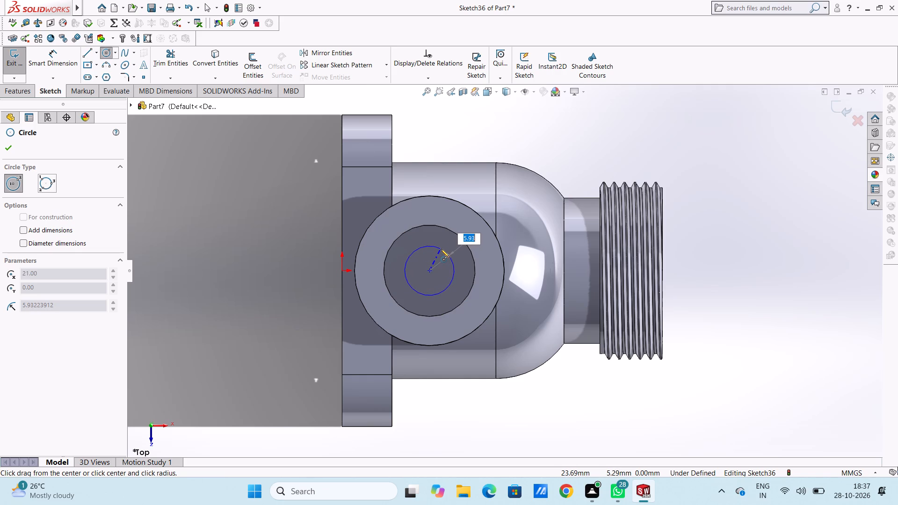
pyautogui.press('9')
pyautogui.press('Return')
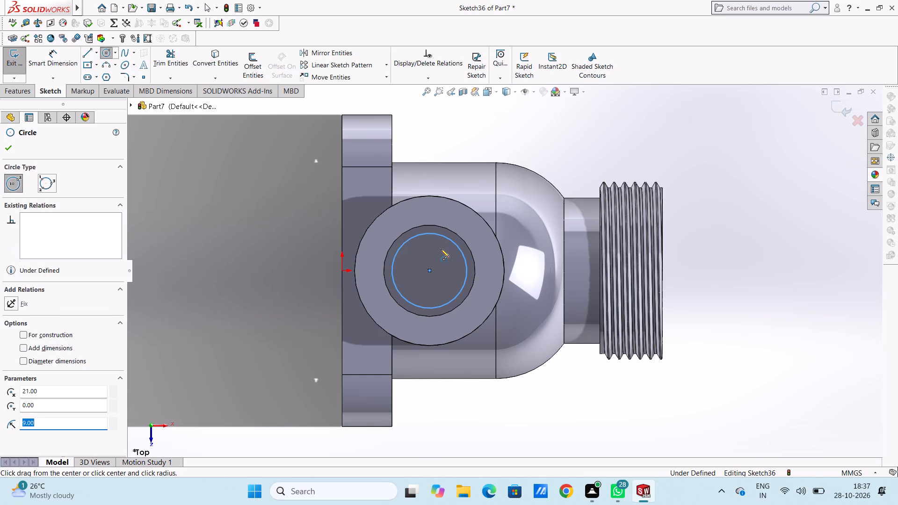
pyautogui.click(12, 147)
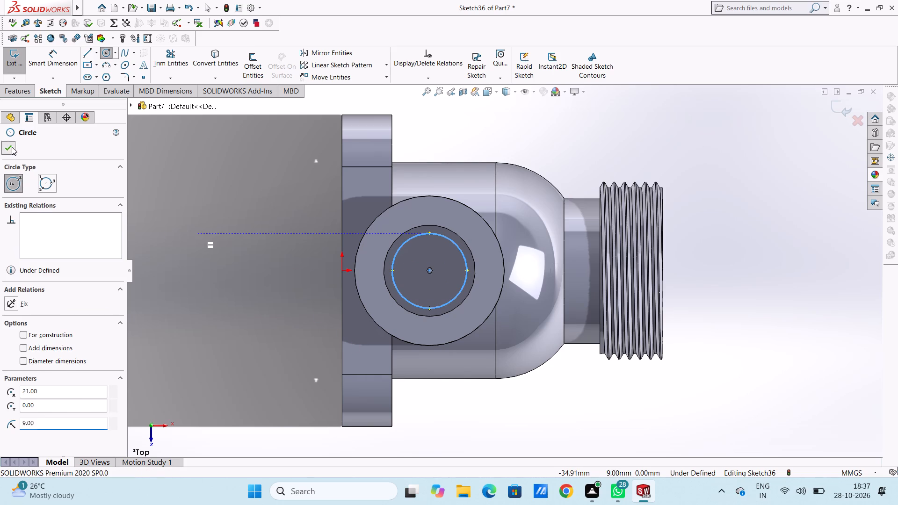
pyautogui.click(227, 211)
# Dimension the new circle's diameter at 18 mm.
pyautogui.scroll(4, 234, 209)
pyautogui.click(60, 55)
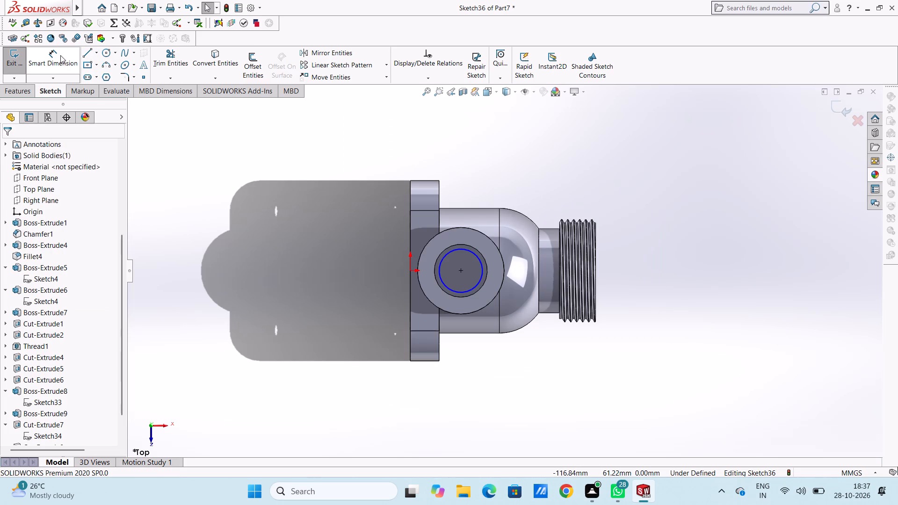
pyautogui.click(447, 257)
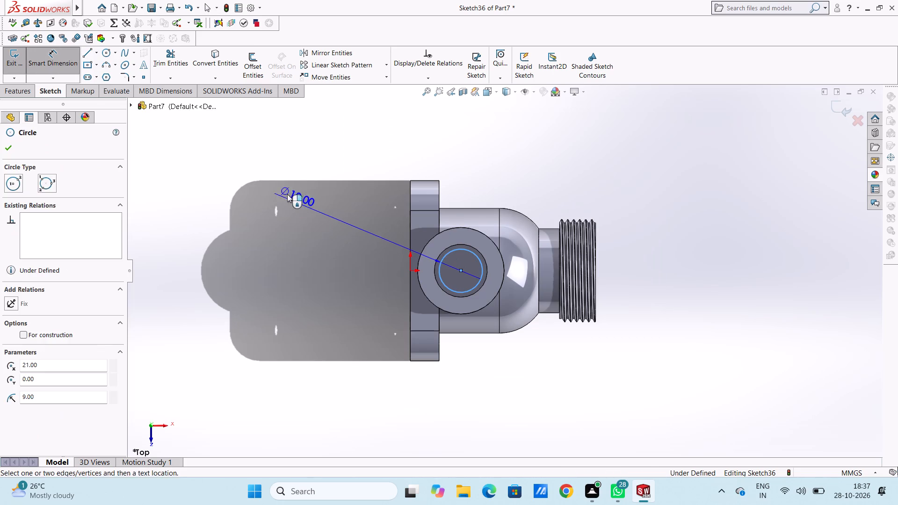
pyautogui.click(287, 194)
pyautogui.click(251, 178)
pyautogui.click(253, 224)
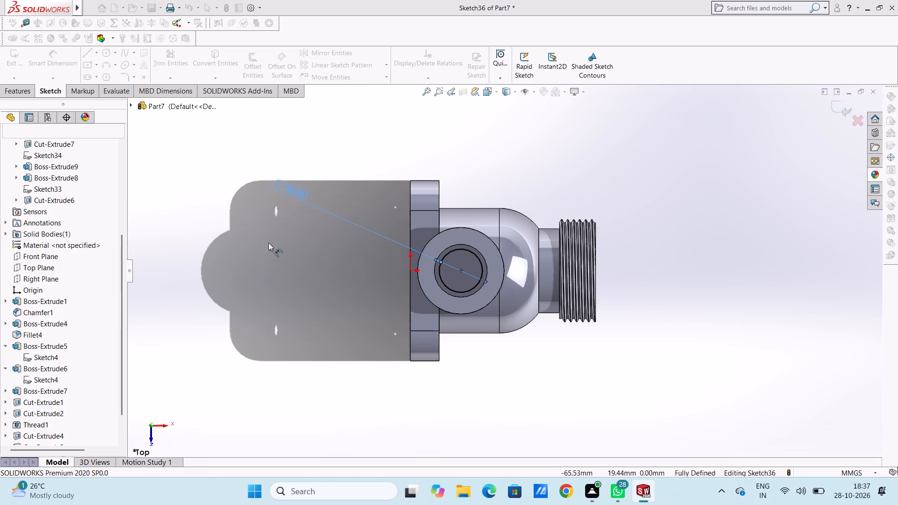
# Cut-extrude the 18 mm circle from its sketch plane, Up To Surface, ending at the cylindrical wall of the main bore.
pyautogui.moveTo(327, 309); pyautogui.dragTo(356, 140, button='middle')
pyautogui.moveTo(297, 275); pyautogui.dragTo(282, 228, button='middle')
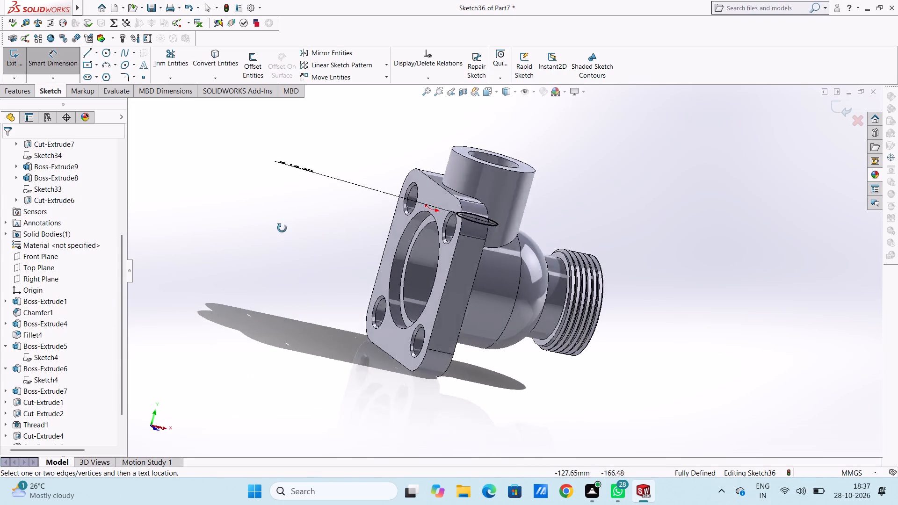
pyautogui.moveTo(282, 228); pyautogui.dragTo(321, 179, button='middle')
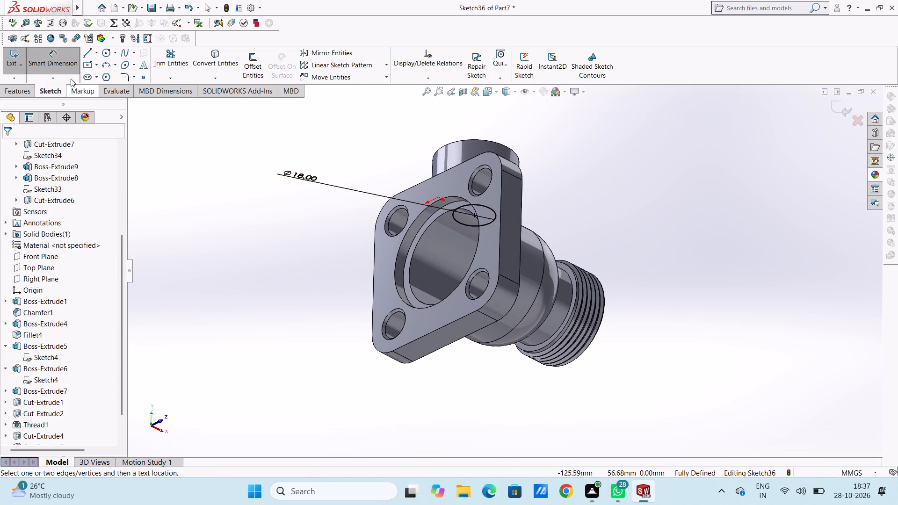
pyautogui.click(57, 66)
pyautogui.click(27, 87)
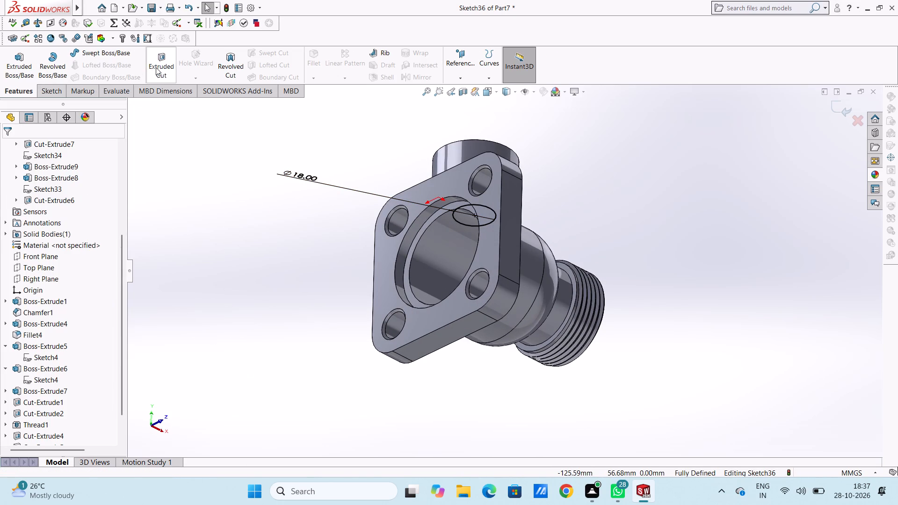
pyautogui.click(156, 67)
pyautogui.click(434, 234)
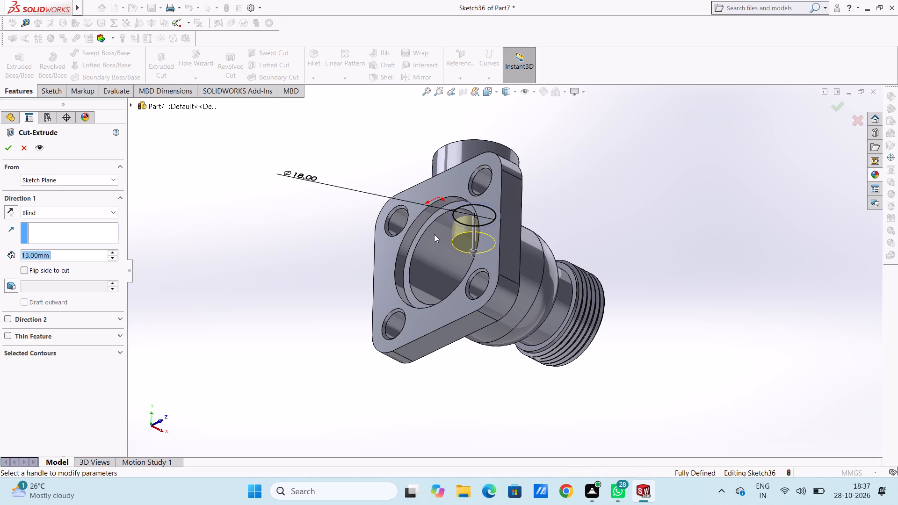
pyautogui.click(59, 214)
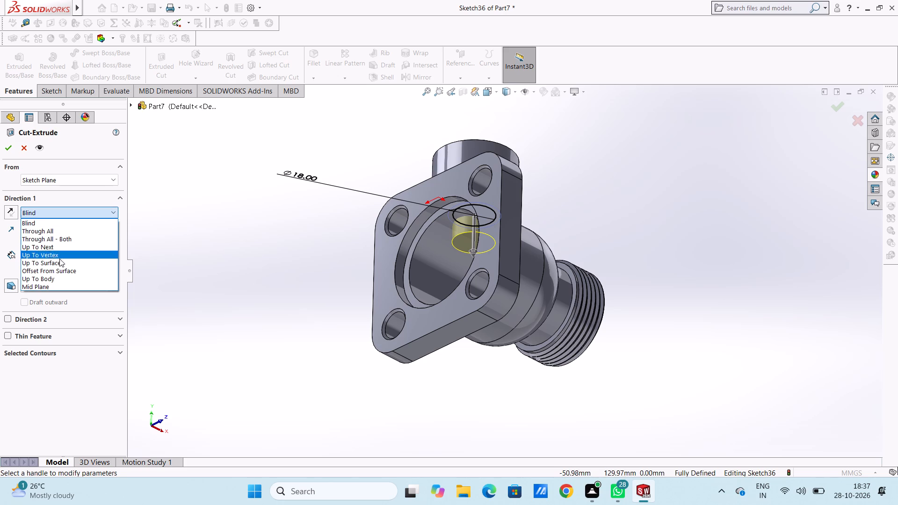
pyautogui.click(59, 259)
pyautogui.click(439, 239)
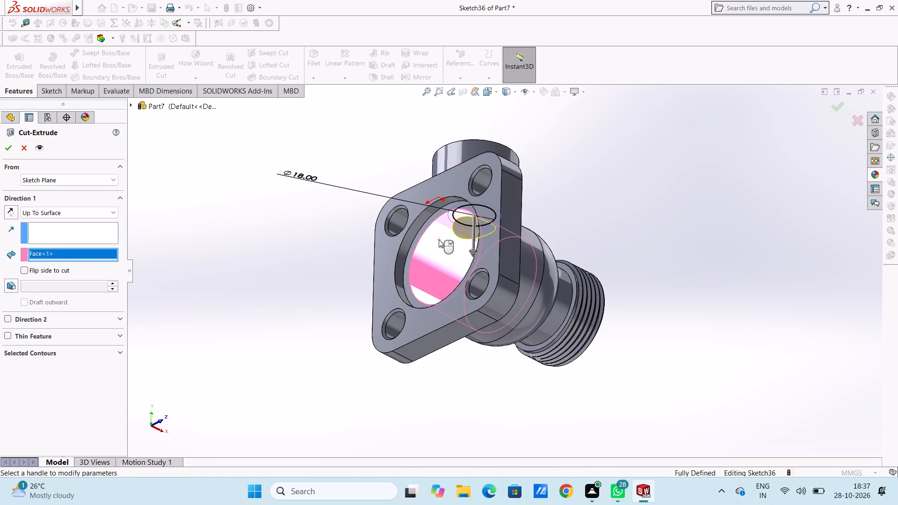
pyautogui.click(12, 149)
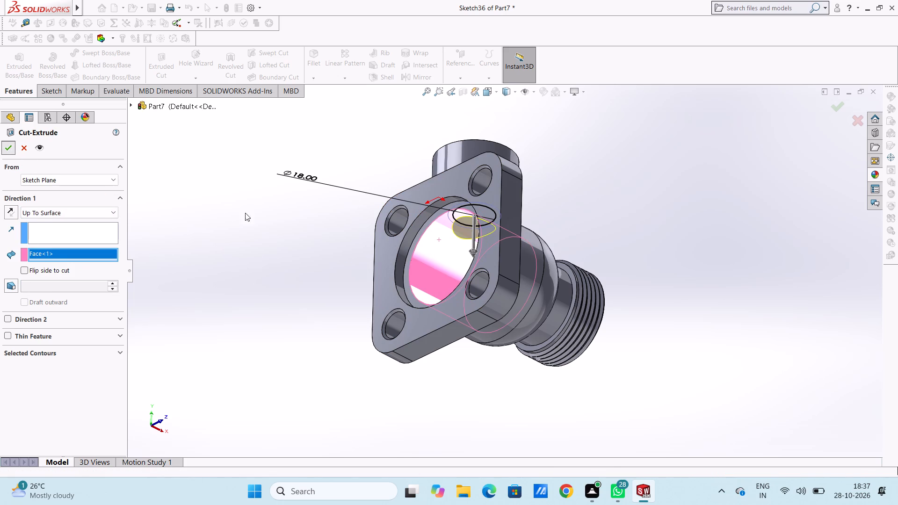
pyautogui.click(268, 222)
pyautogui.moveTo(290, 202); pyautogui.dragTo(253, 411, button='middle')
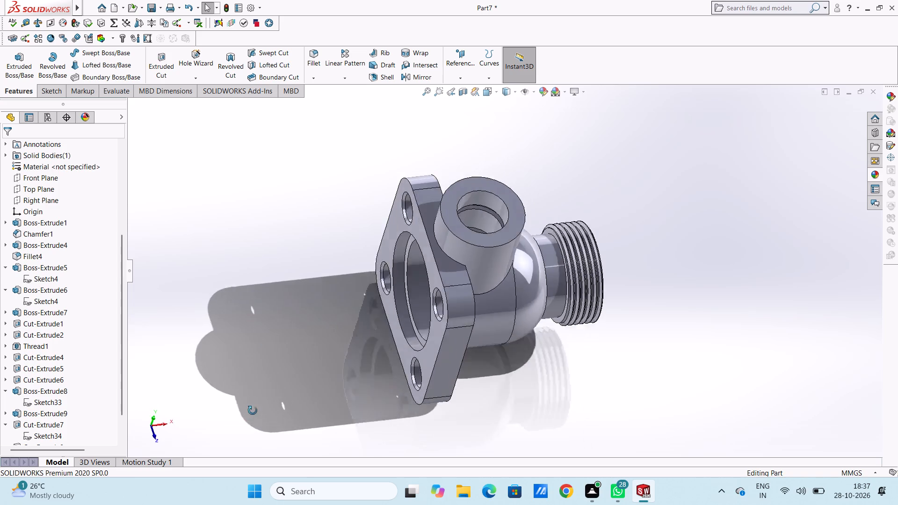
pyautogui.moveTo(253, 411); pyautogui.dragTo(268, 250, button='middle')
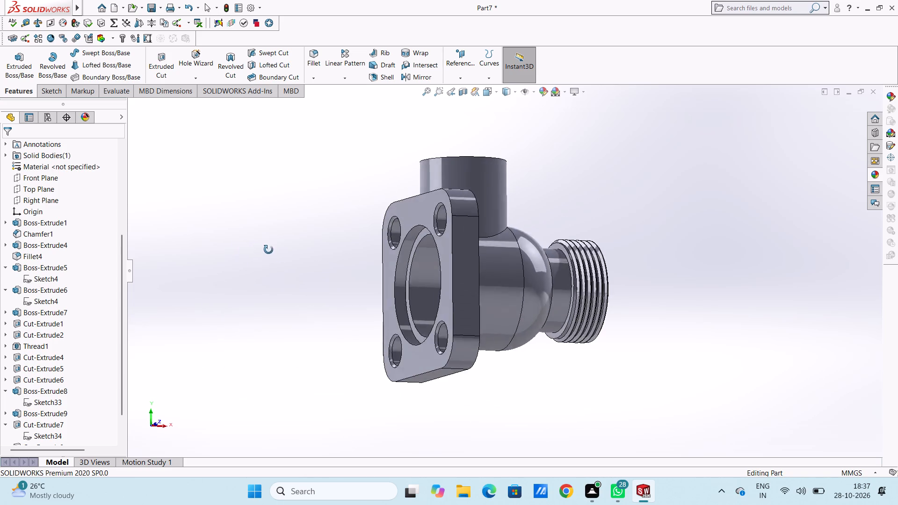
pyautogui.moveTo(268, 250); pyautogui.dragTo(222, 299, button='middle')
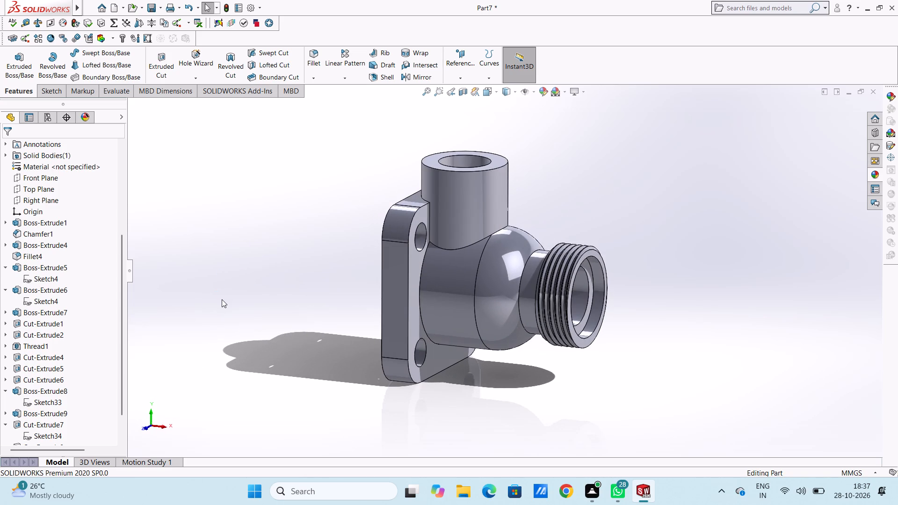
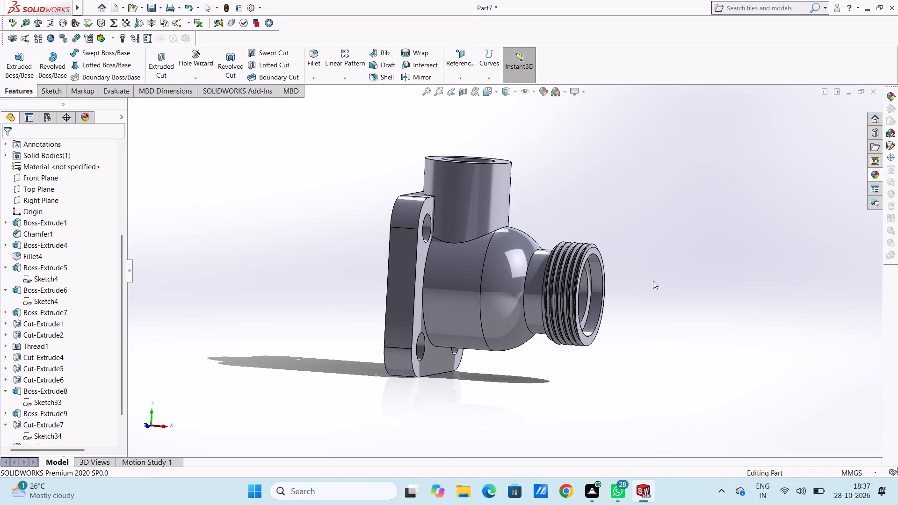
# Examine the flanged plate, the side boss with its bore, and the threaded end from several angles.
pyautogui.moveTo(582, 178); pyautogui.dragTo(543, 215, button='middle')
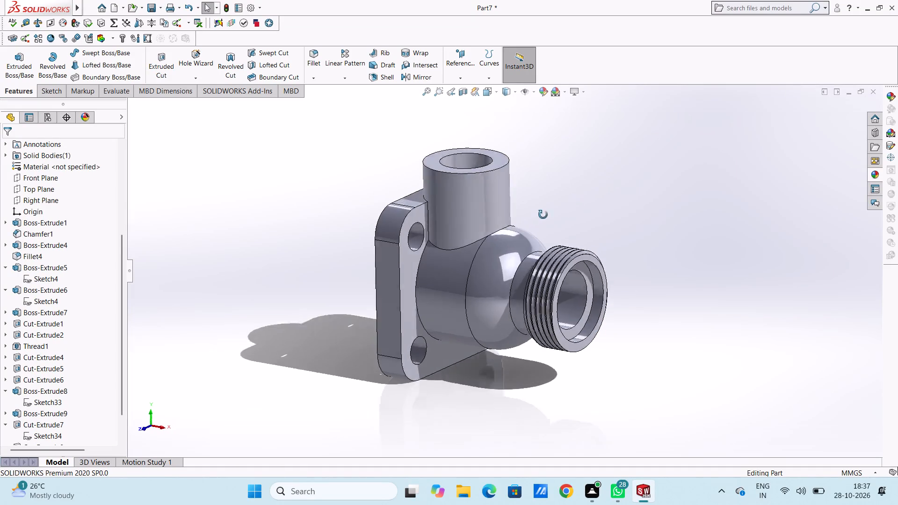
pyautogui.moveTo(543, 215); pyautogui.dragTo(535, 206, button='middle')
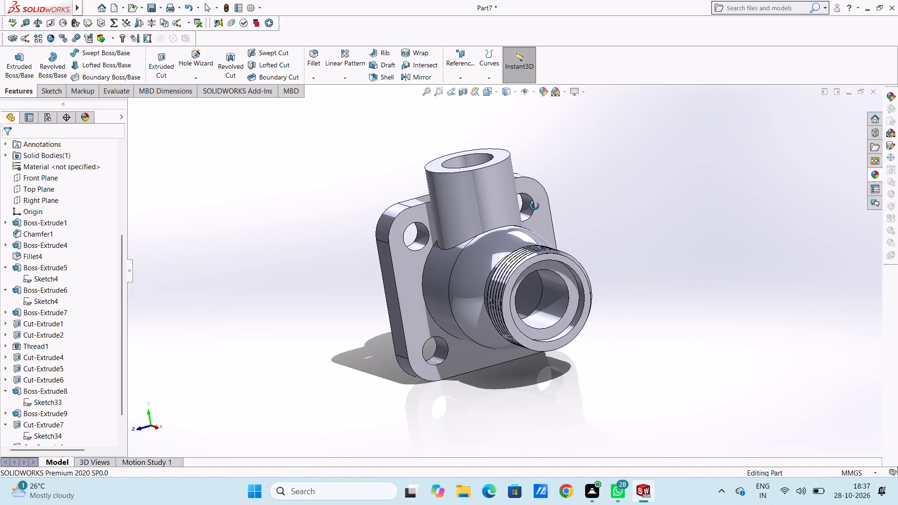
pyautogui.moveTo(535, 206); pyautogui.dragTo(572, 255, button='middle')
pyautogui.moveTo(581, 213); pyautogui.dragTo(539, 188, button='middle')
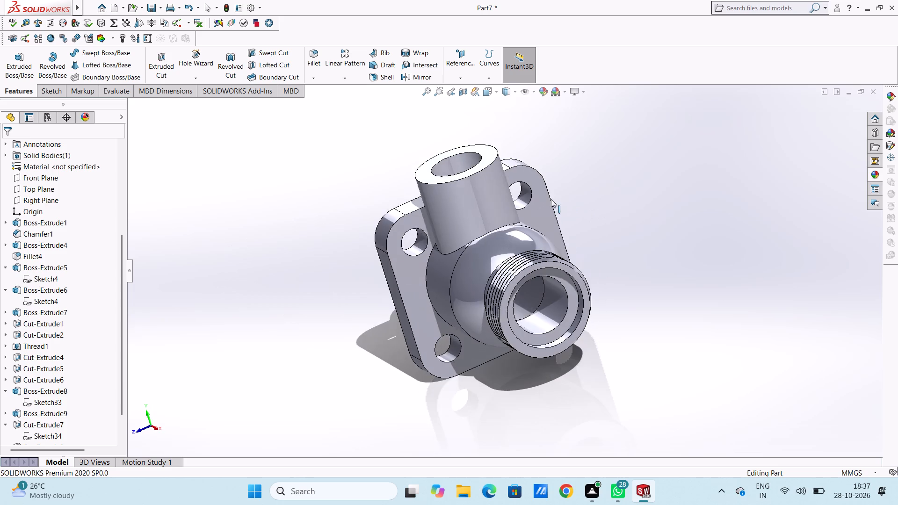
pyautogui.moveTo(647, 331); pyautogui.dragTo(679, 286, button='middle')
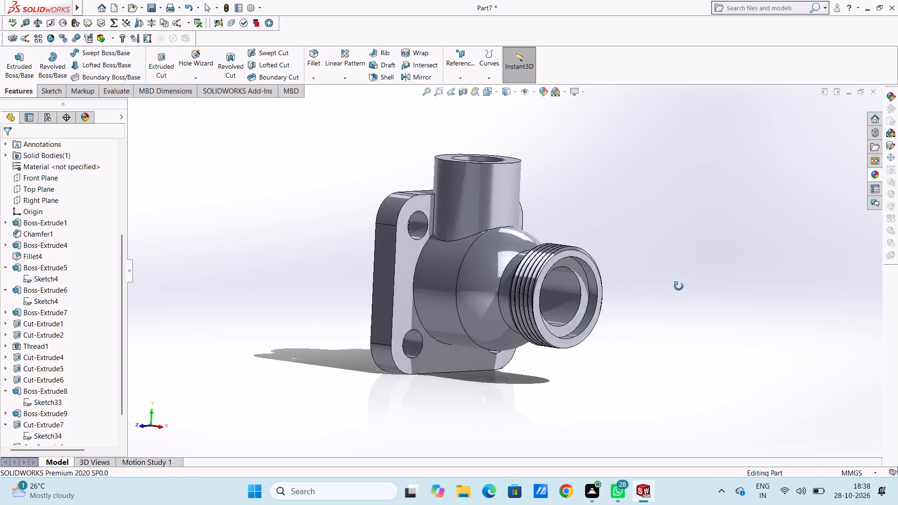
pyautogui.moveTo(679, 286); pyautogui.dragTo(677, 305, button='middle')
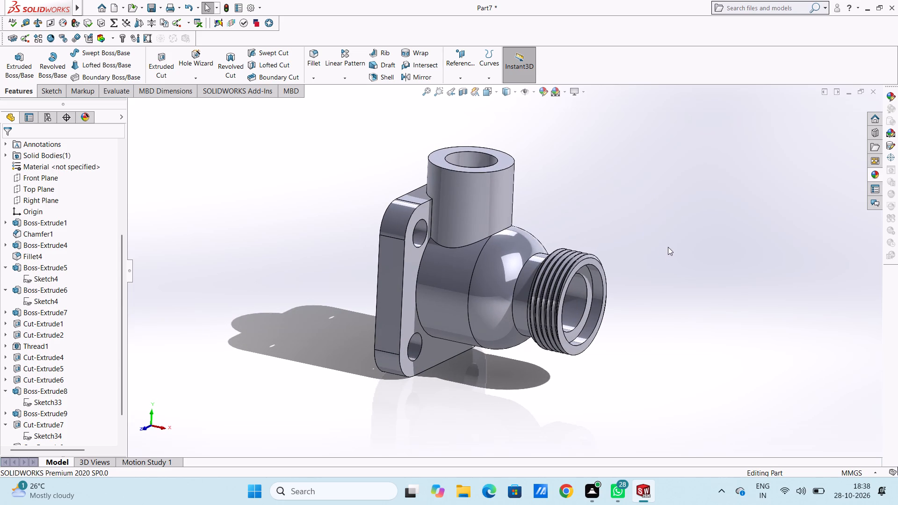
pyautogui.moveTo(645, 221); pyautogui.dragTo(659, 281, button='middle')
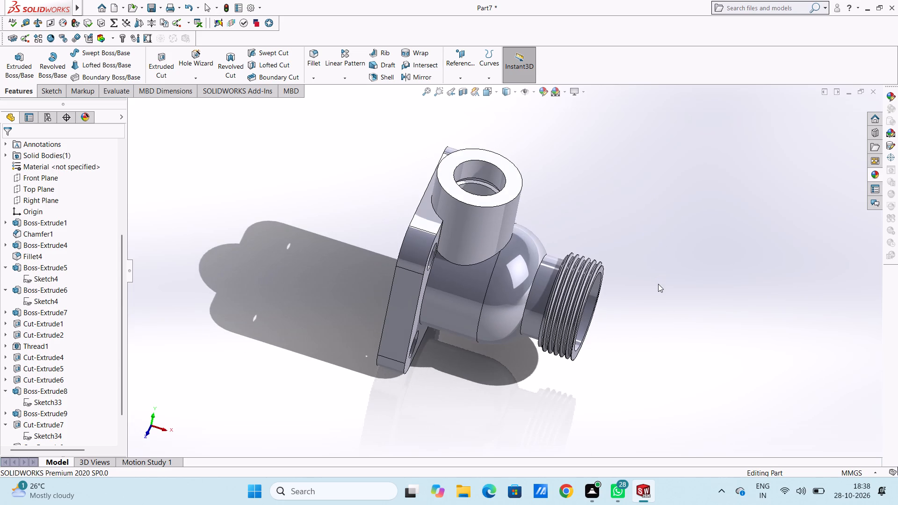
# Start a sketch on the side boss's annular end face and draw a circle of about 22.4 mm radius, concentric with its bore.
pyautogui.hotkey('ctrl', '5')
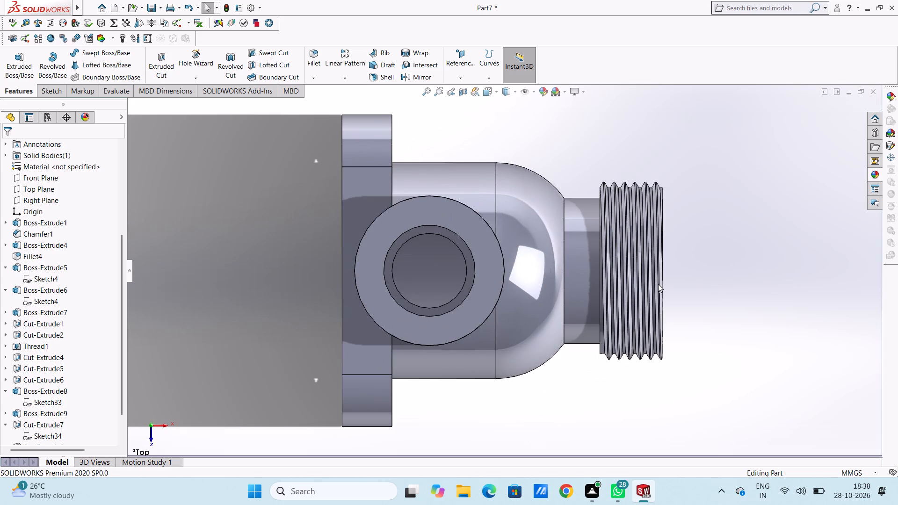
pyautogui.scroll(4, 488, 274)
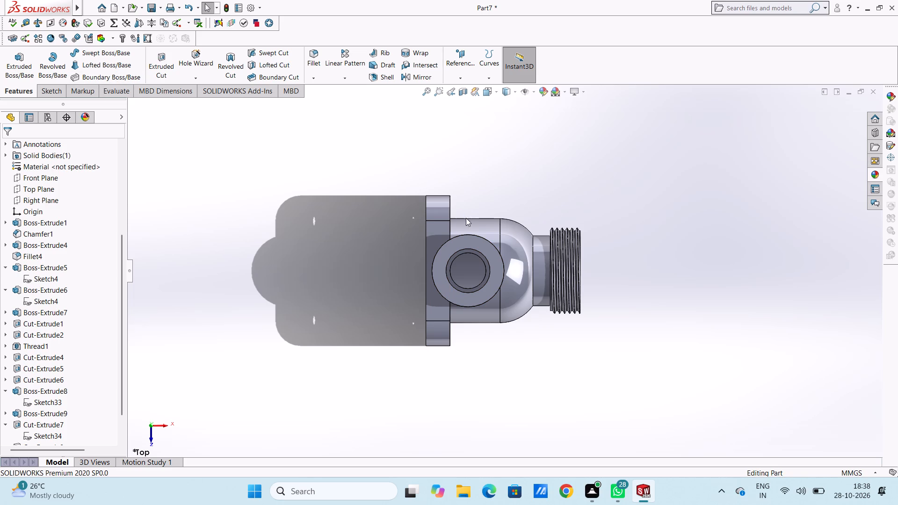
pyautogui.click(468, 241)
pyautogui.click(511, 216)
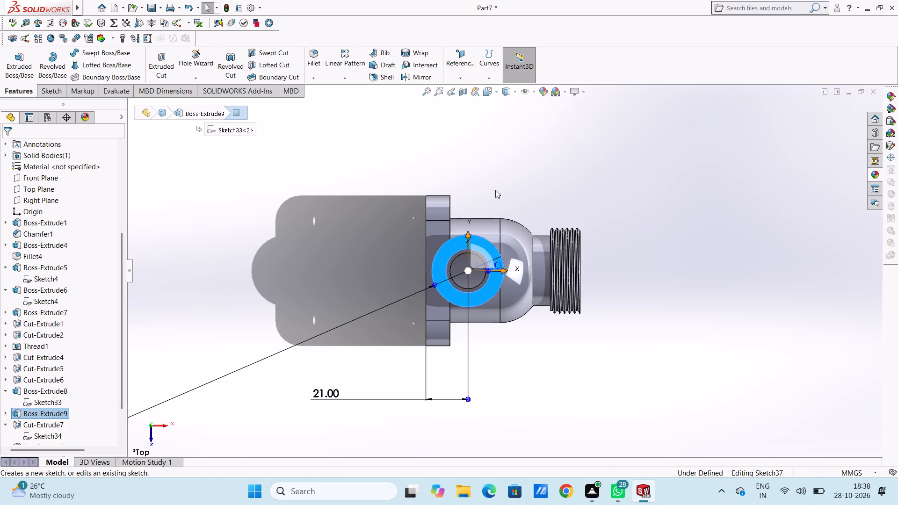
pyautogui.click(483, 172)
pyautogui.click(106, 55)
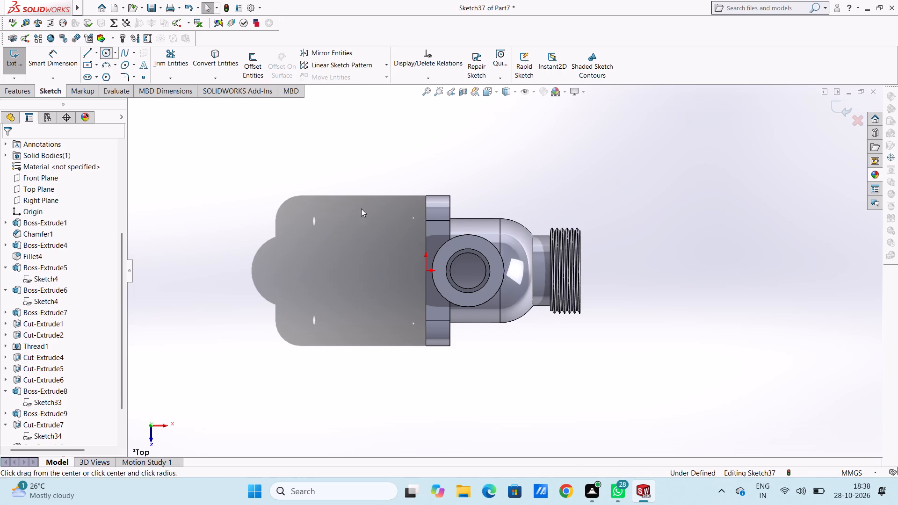
pyautogui.click(469, 271)
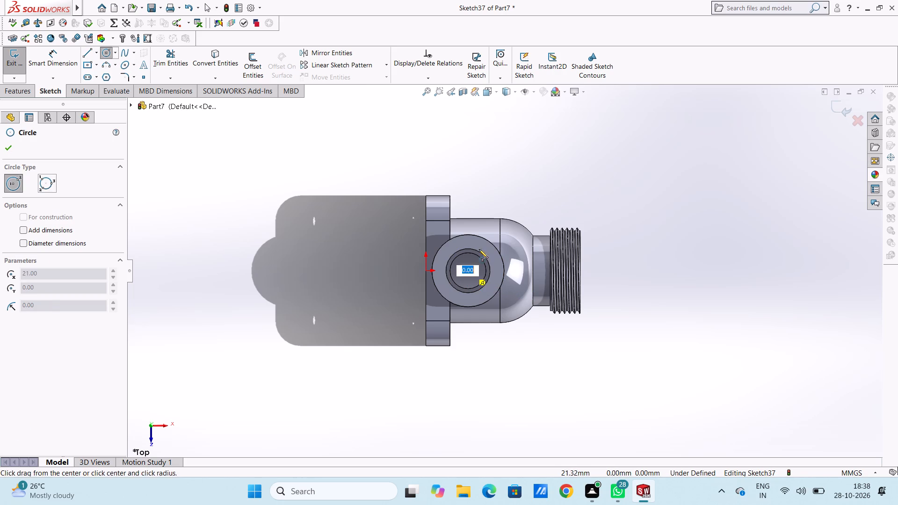
pyautogui.click(492, 233)
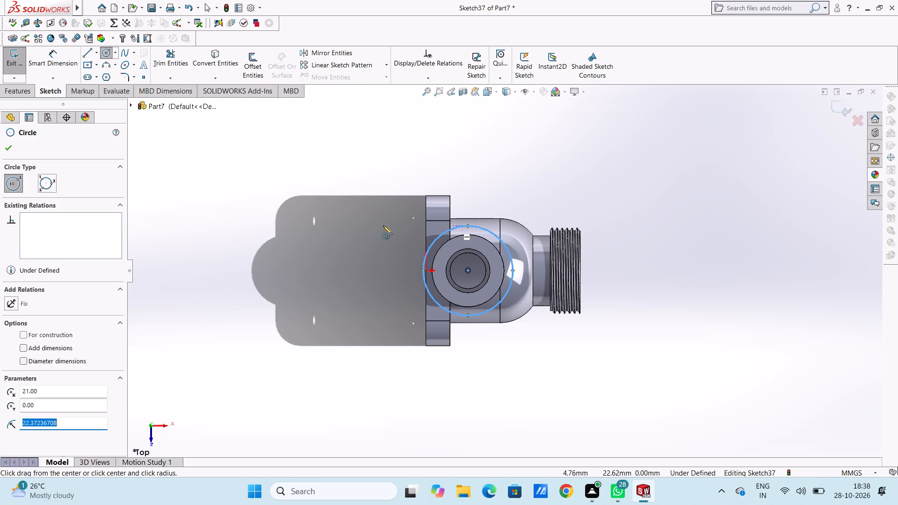
pyautogui.click(11, 147)
# Dimension the new circle's diameter at 36 mm, matching the side boss's outer edge.
pyautogui.click(58, 66)
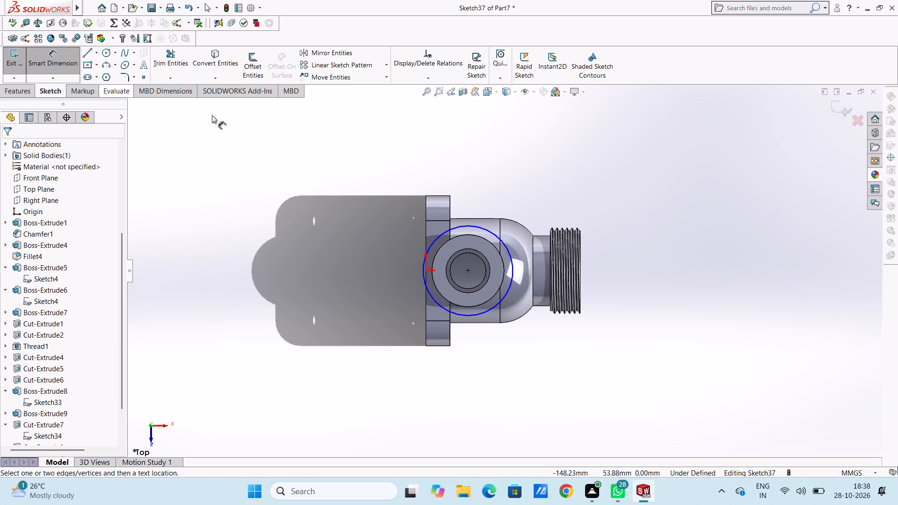
pyautogui.click(479, 224)
pyautogui.click(613, 160)
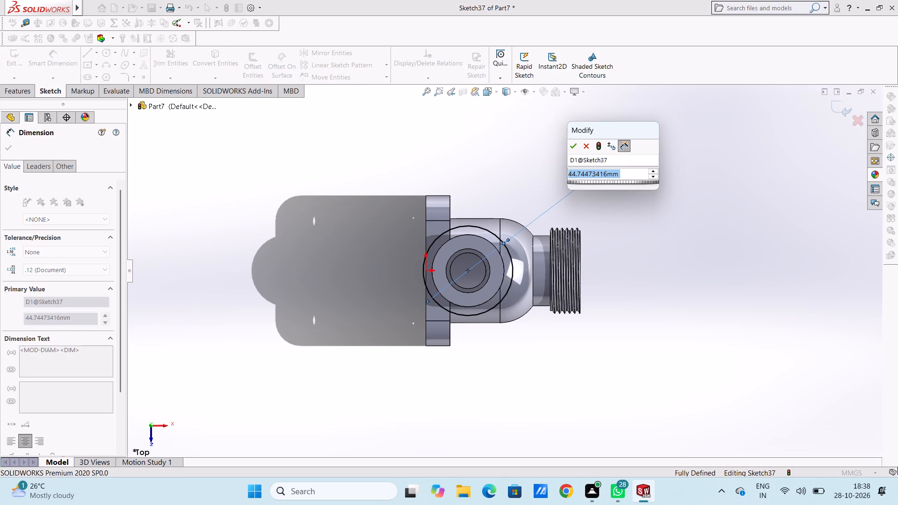
pyautogui.write('36')
pyautogui.press('Return')
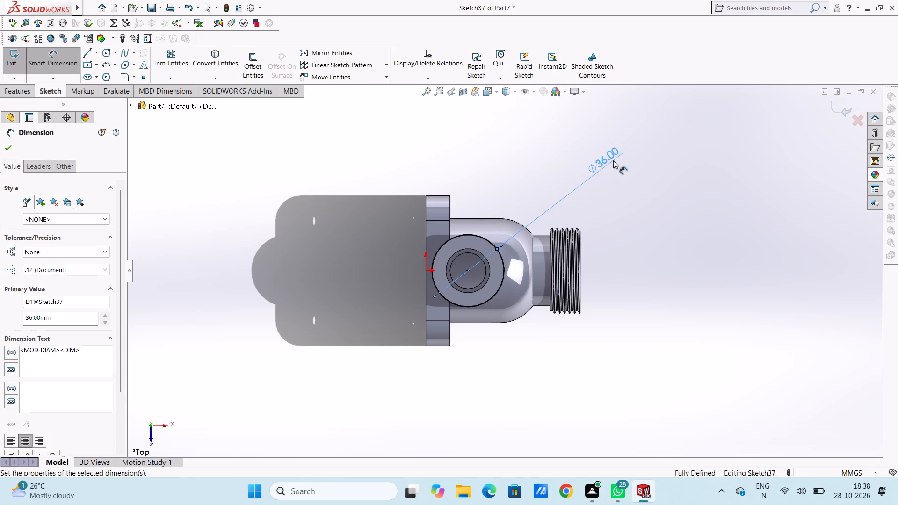
pyautogui.click(356, 252)
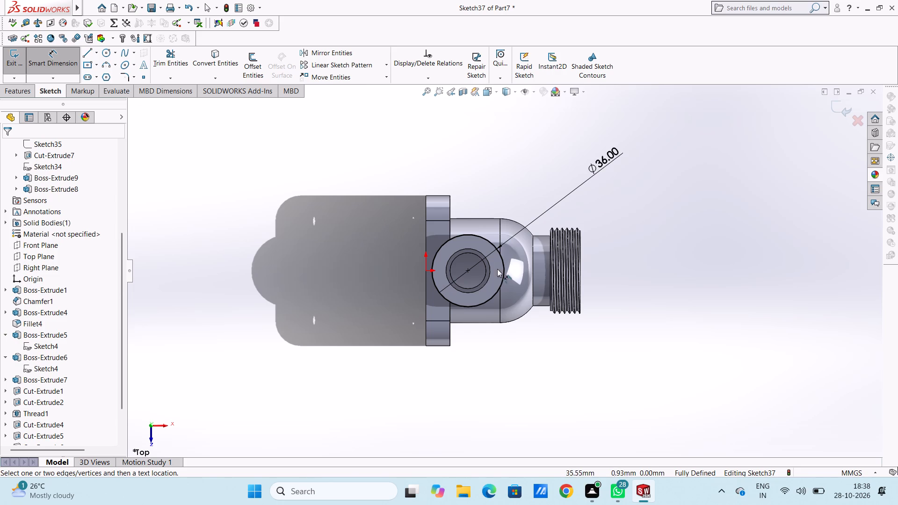
# Sketch a second circle of 26 mm radius, concentric with the 36 mm circle.
pyautogui.scroll(-3, 495, 271)
pyautogui.click(108, 50)
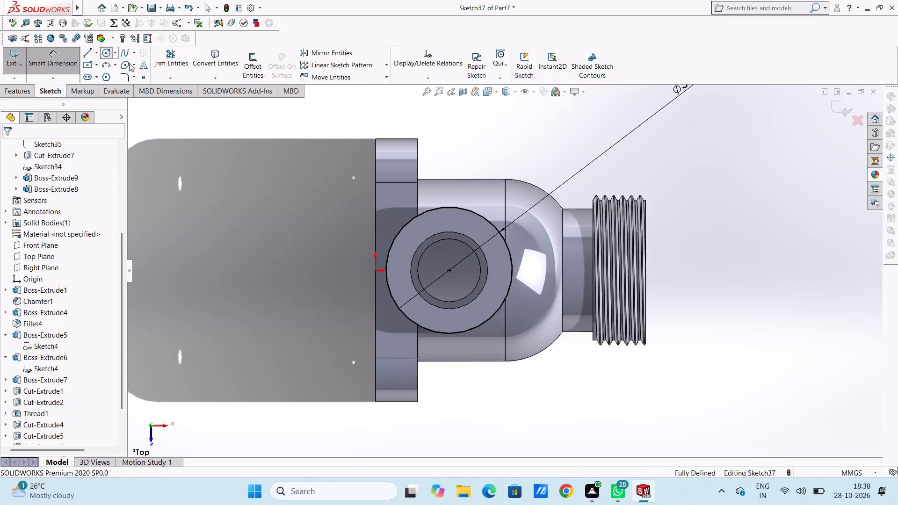
pyautogui.click(450, 271)
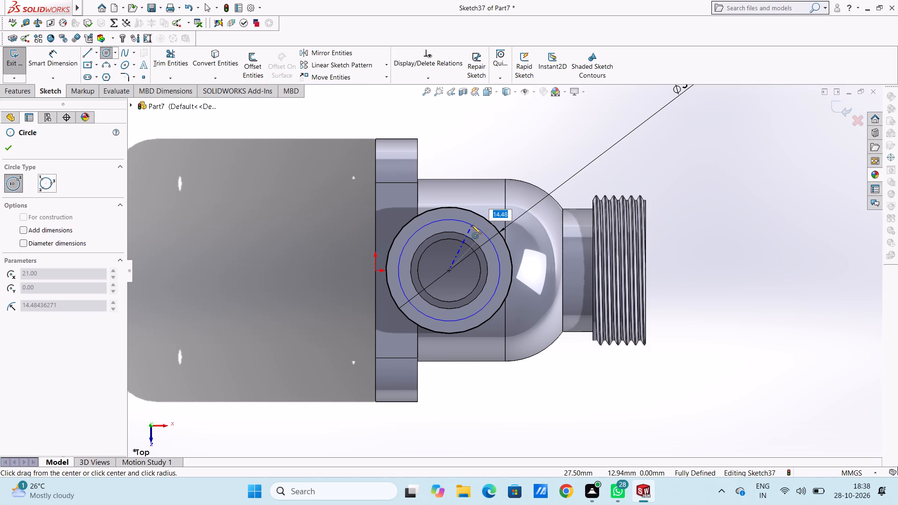
pyautogui.write('26')
pyautogui.press('Return')
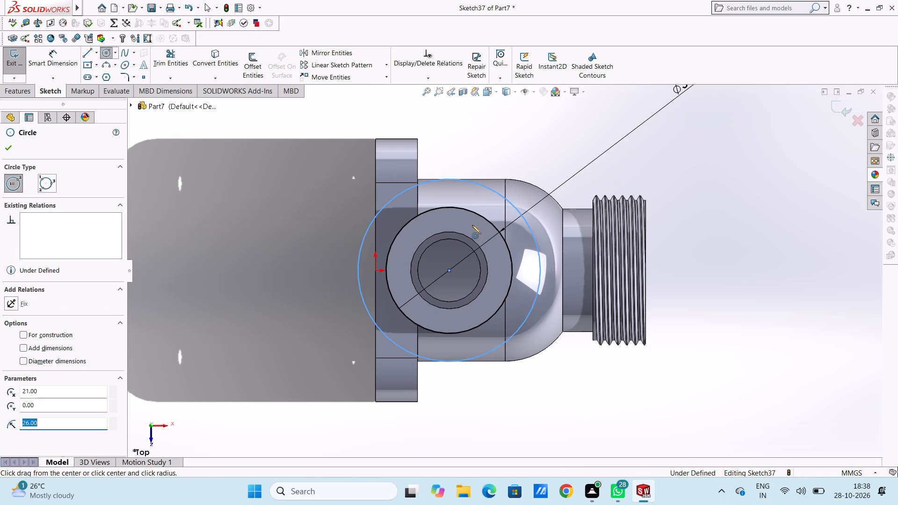
pyautogui.click(6, 148)
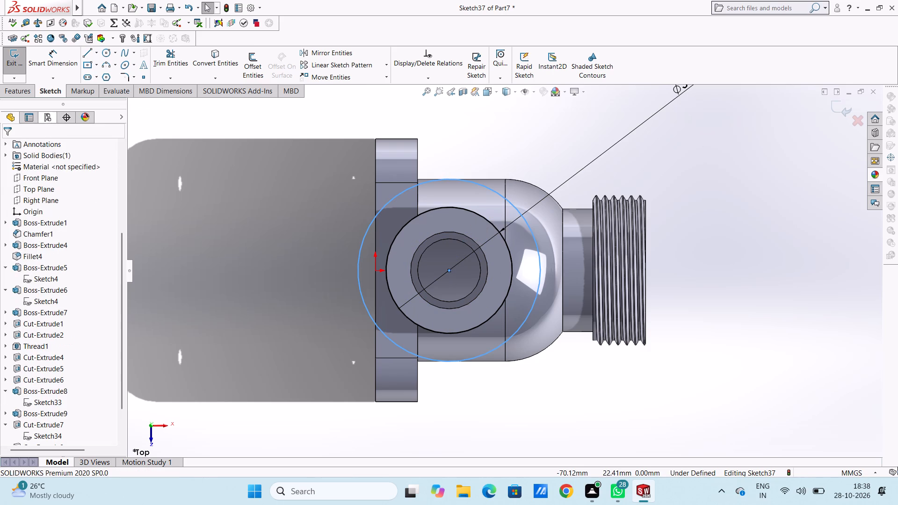
# Dimension the second circle's diameter at 26 mm and move the dimension text clear of the model.
pyautogui.click(62, 63)
pyautogui.click(358, 251)
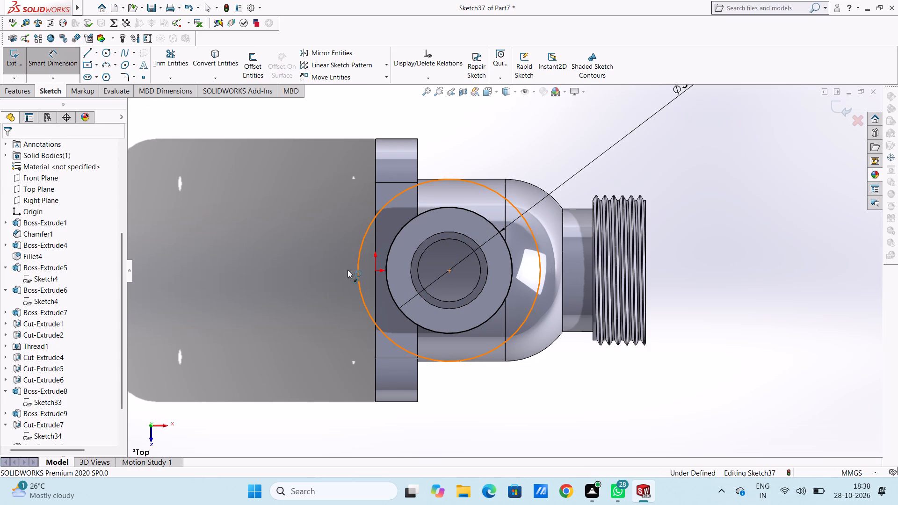
pyautogui.click(281, 405)
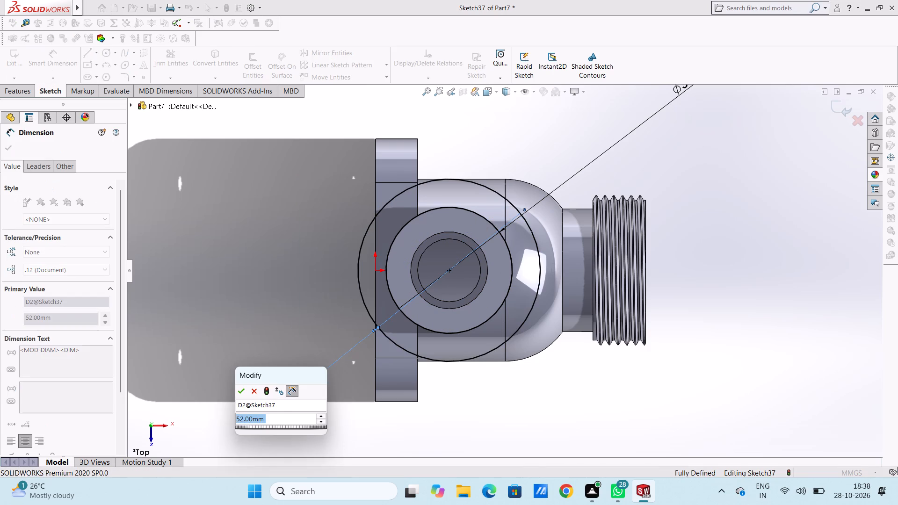
pyautogui.write('26')
pyautogui.press('Return')
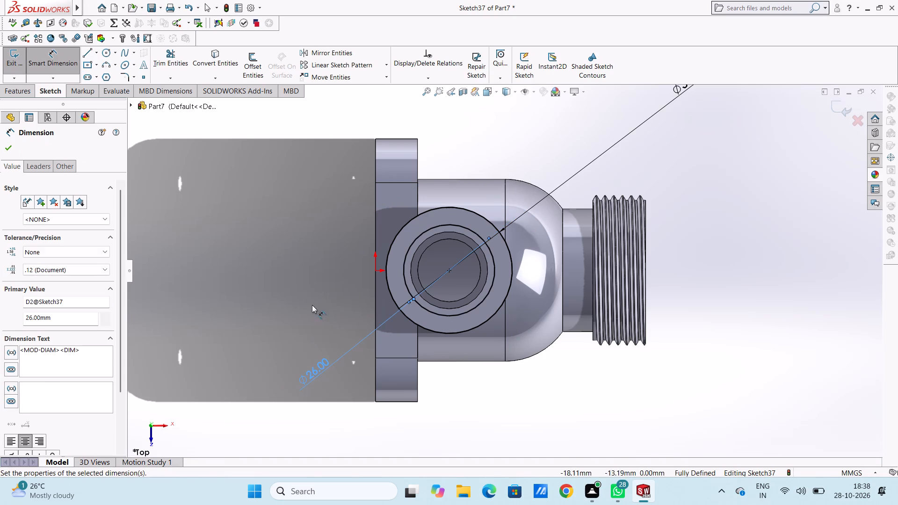
pyautogui.click(311, 289)
pyautogui.scroll(4, 315, 287)
pyautogui.moveTo(404, 317); pyautogui.dragTo(416, 331)
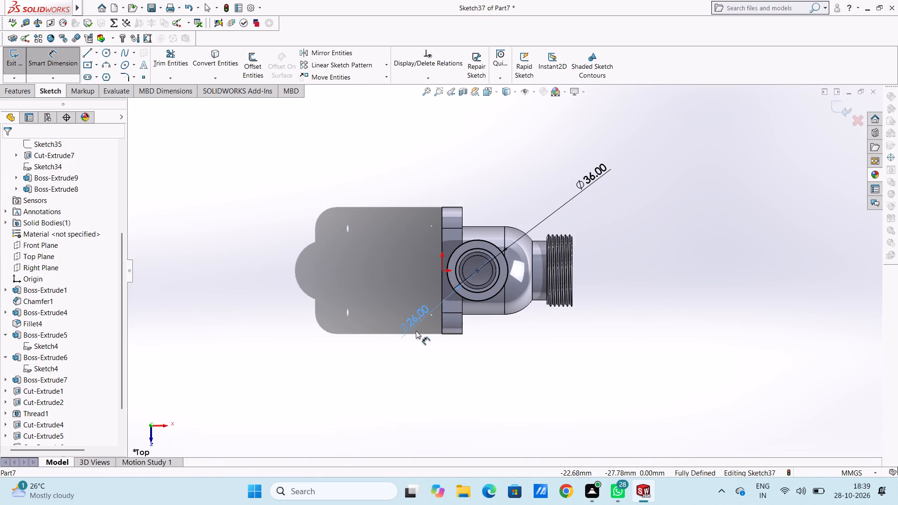
pyautogui.moveTo(416, 331); pyautogui.dragTo(666, 453)
pyautogui.click(663, 310)
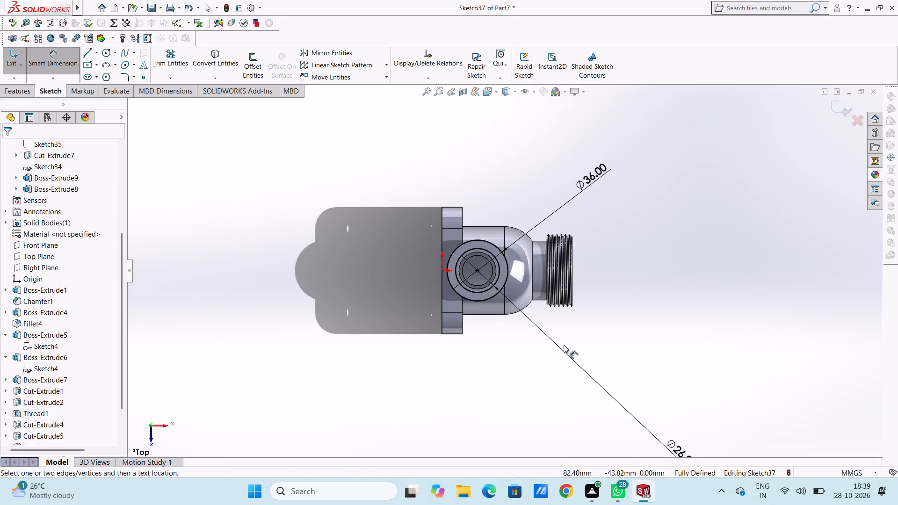
# Sketch a slanted line from the circles' common centre, crossing both circles and extending past the flange plate's lower half.
pyautogui.scroll(-4, 498, 281)
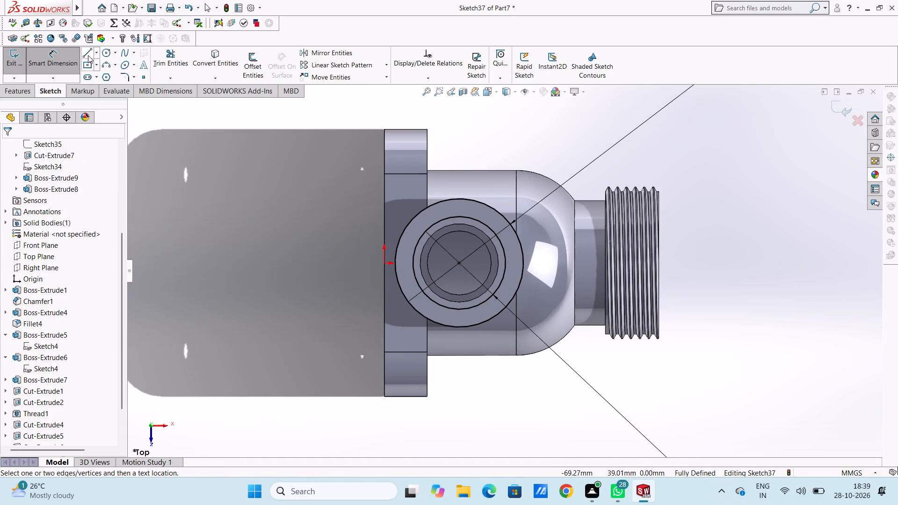
pyautogui.click(88, 55)
pyautogui.click(459, 264)
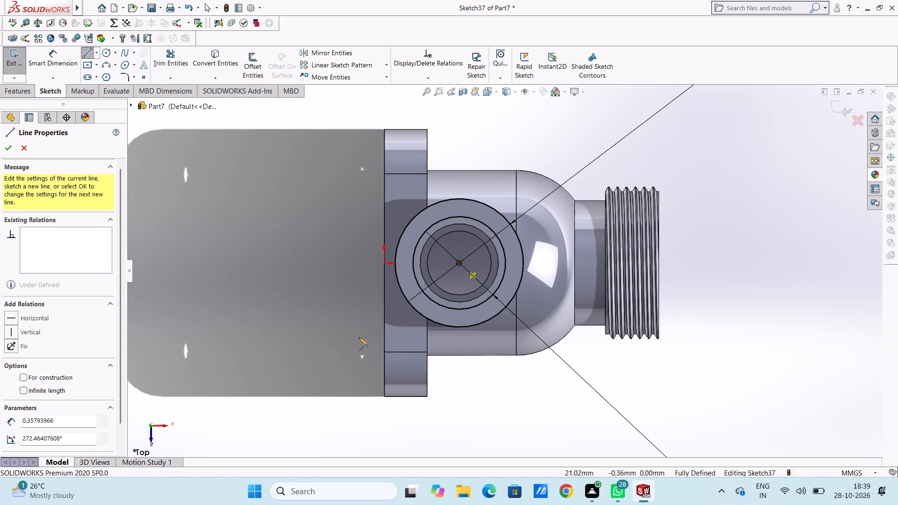
pyautogui.click(338, 359)
pyautogui.rightClick(280, 251)
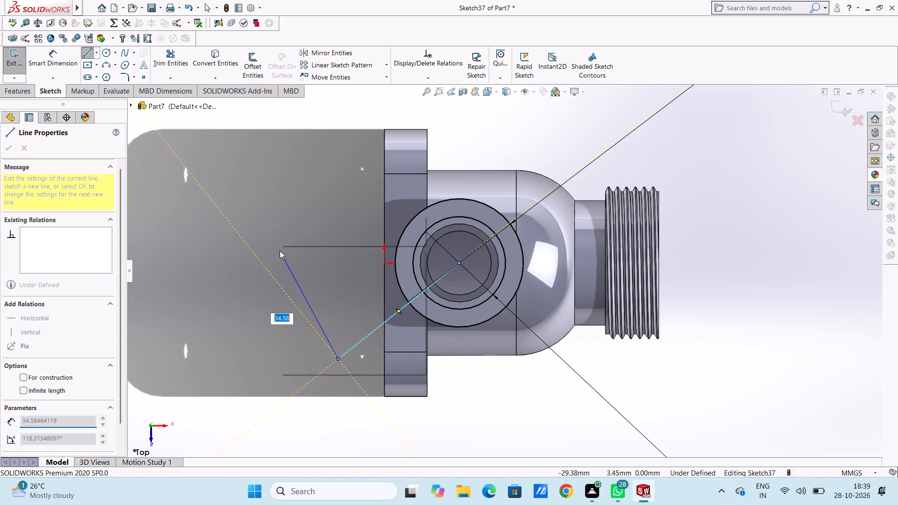
pyautogui.click(290, 260)
pyautogui.click(267, 241)
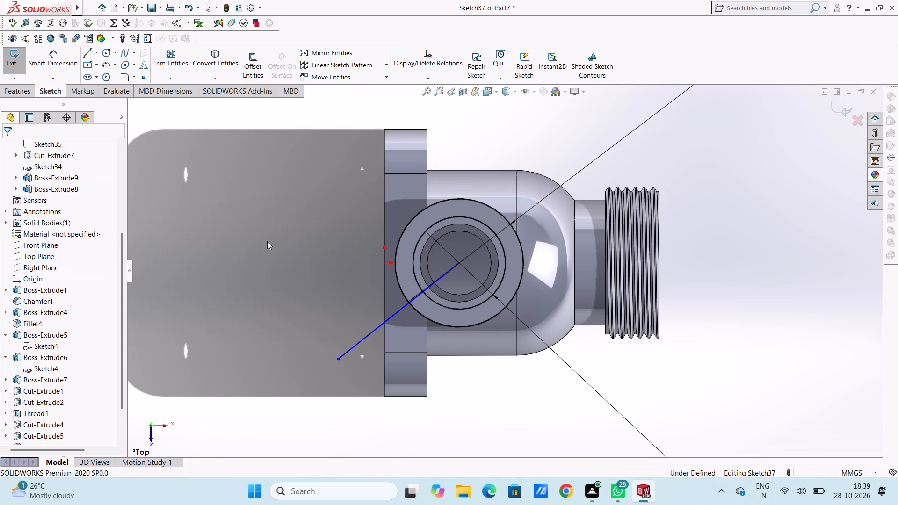
# Sketch a second slanted line, about 44 mm long at about 137°, from the circles' centre past the flange plate's upper half.
pyautogui.click(86, 52)
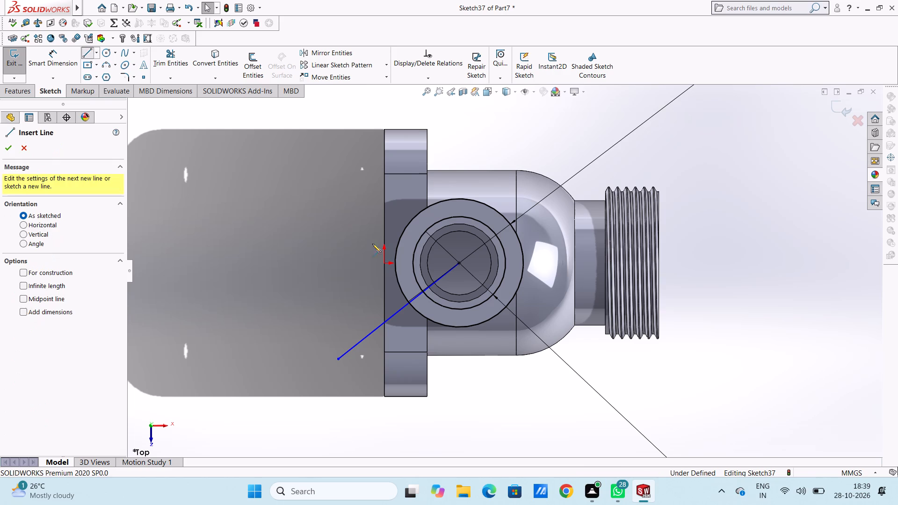
pyautogui.click(461, 264)
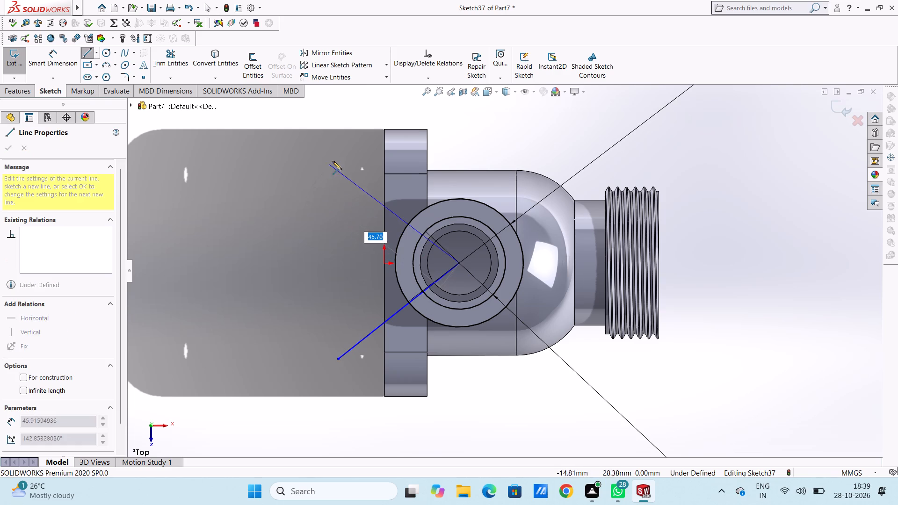
pyautogui.click(343, 156)
pyautogui.rightClick(280, 171)
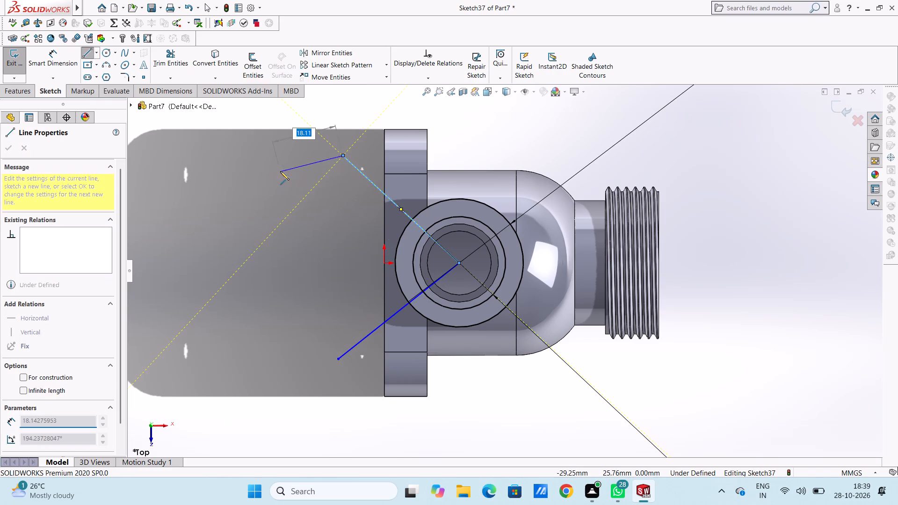
pyautogui.click(297, 179)
pyautogui.click(291, 190)
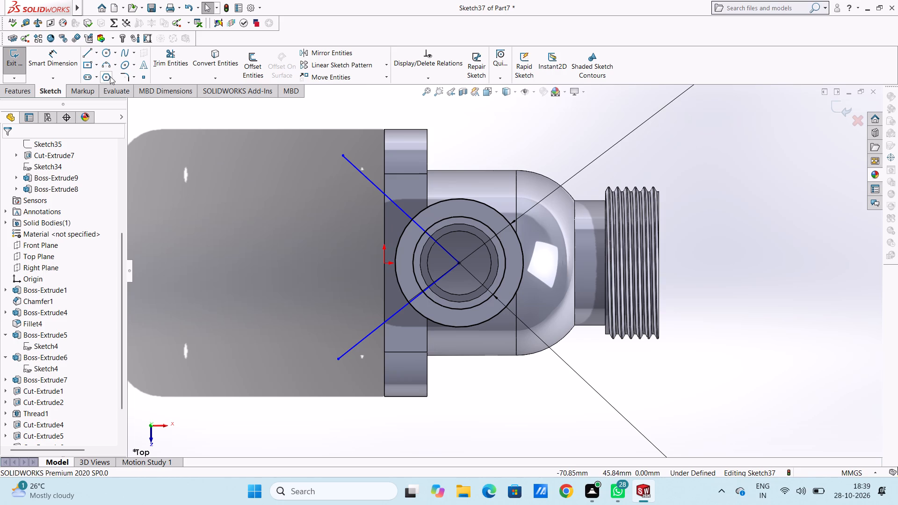
# Dimension the upper slanted line at 45° from the horizontal through the circles' centre, on the flange side.
pyautogui.click(59, 61)
pyautogui.click(362, 170)
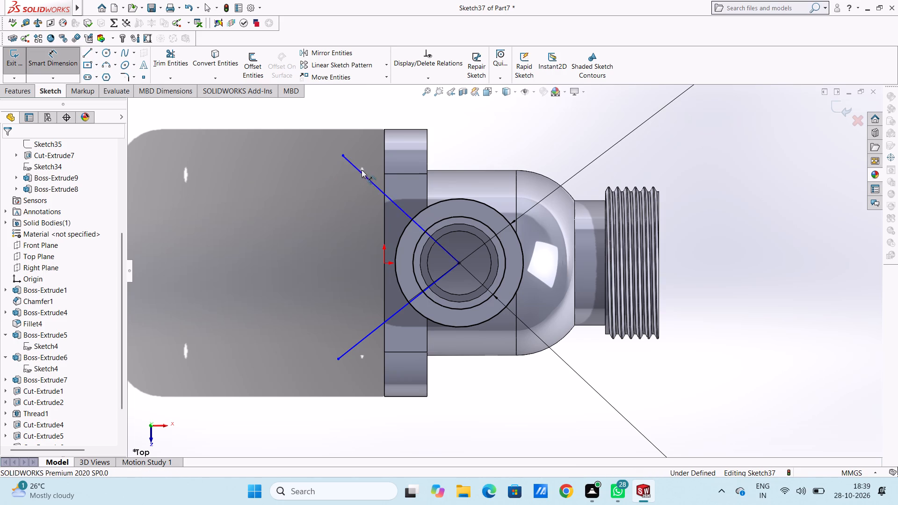
pyautogui.click(373, 181)
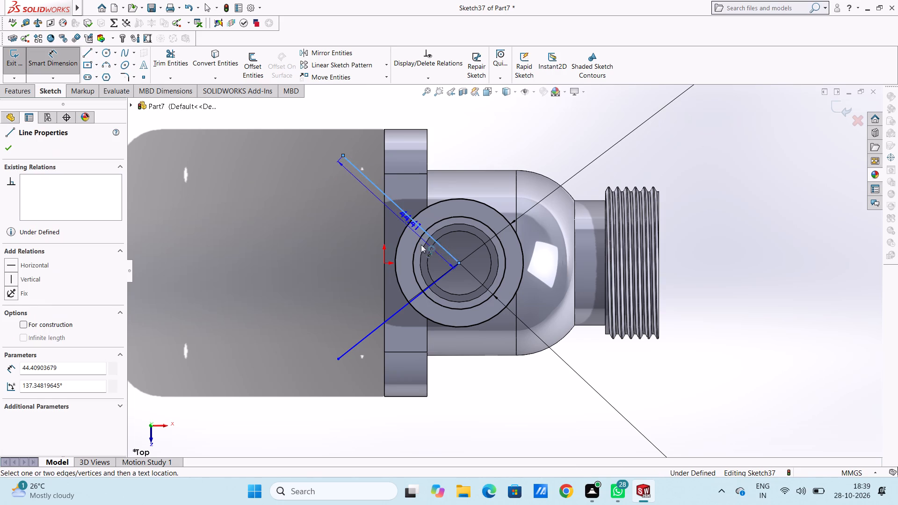
pyautogui.click(458, 263)
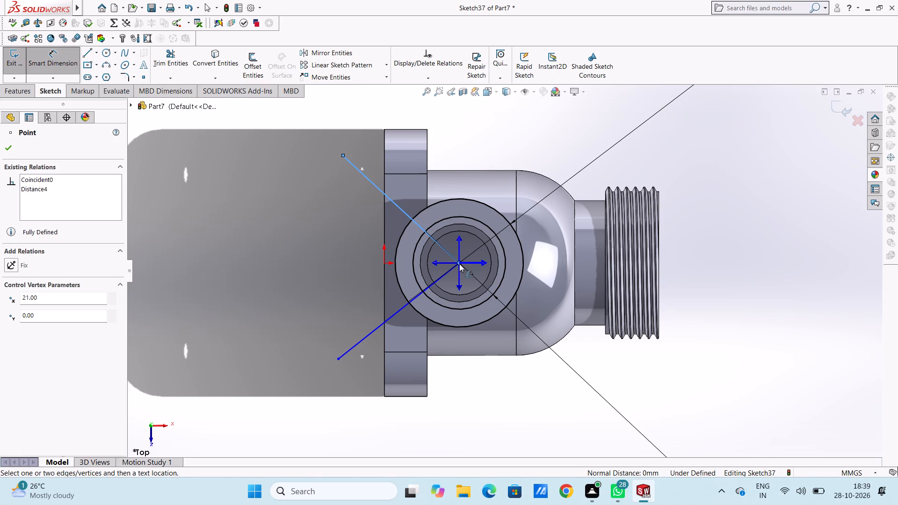
pyautogui.click(435, 262)
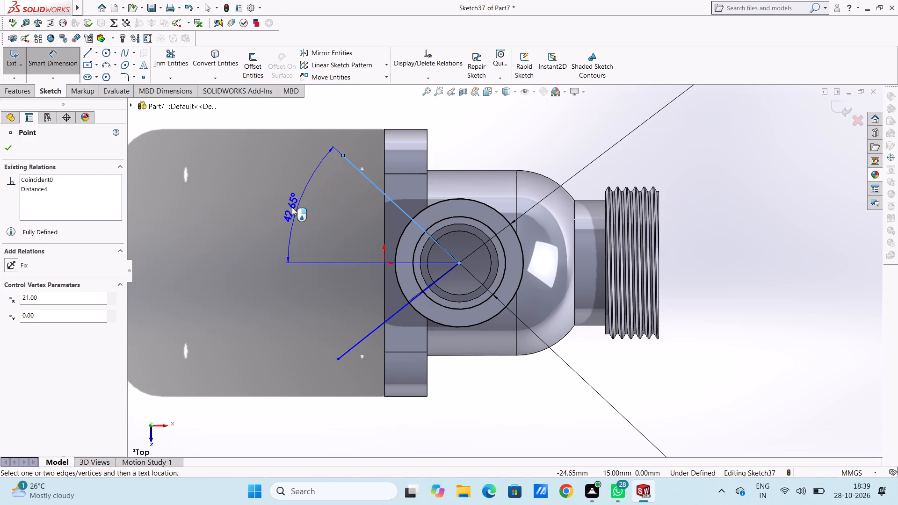
pyautogui.click(291, 207)
pyautogui.write('45')
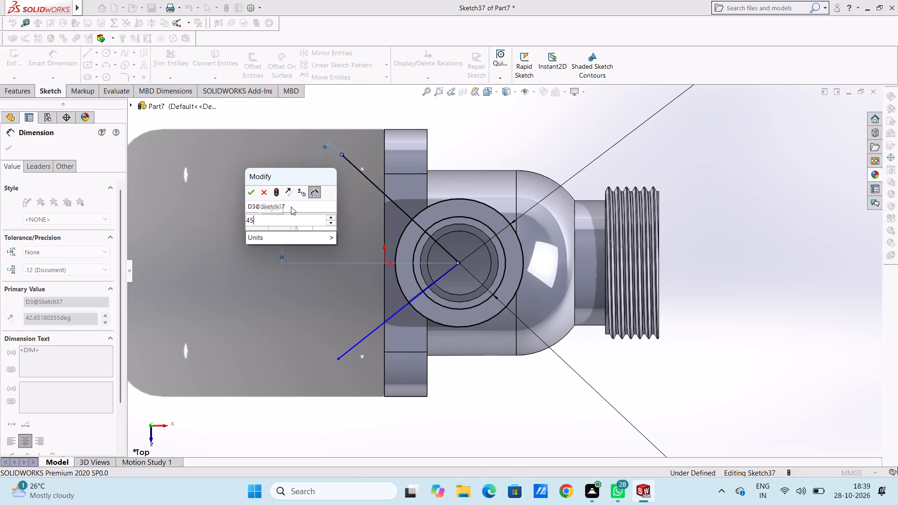
pyautogui.press('Return')
pyautogui.click(252, 234)
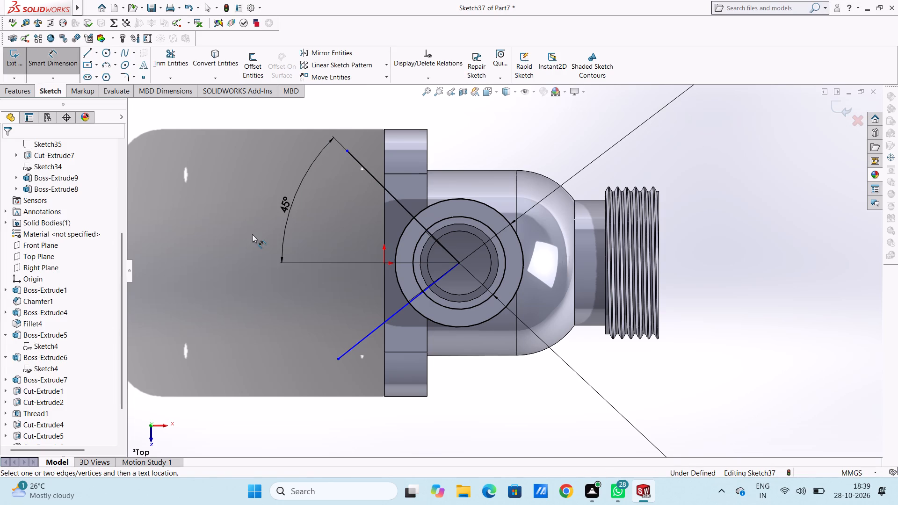
# Dimension the lower slanted line at 45° from the same horizontal through the circles' centre.
pyautogui.click(374, 330)
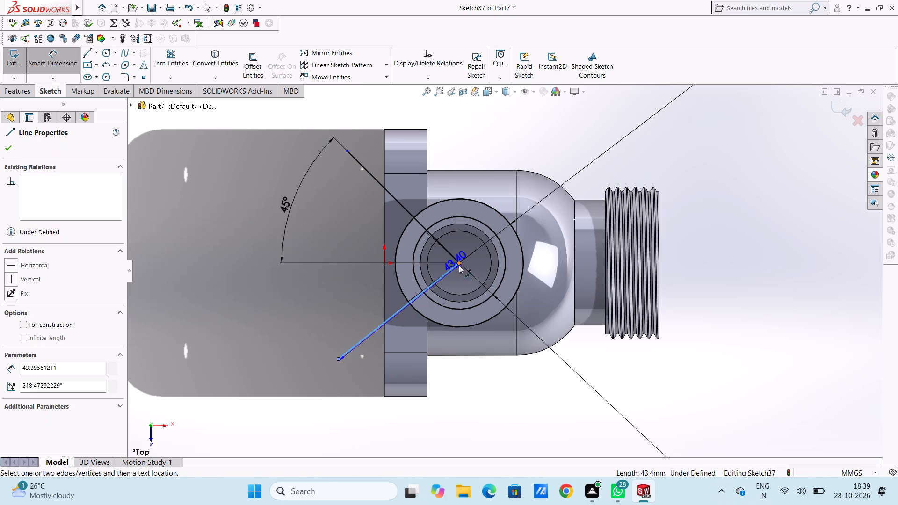
pyautogui.click(460, 263)
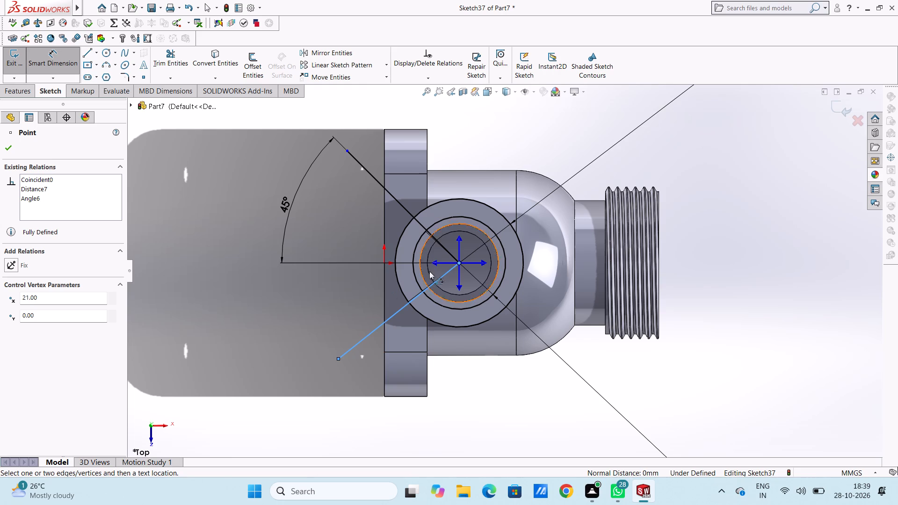
pyautogui.click(436, 263)
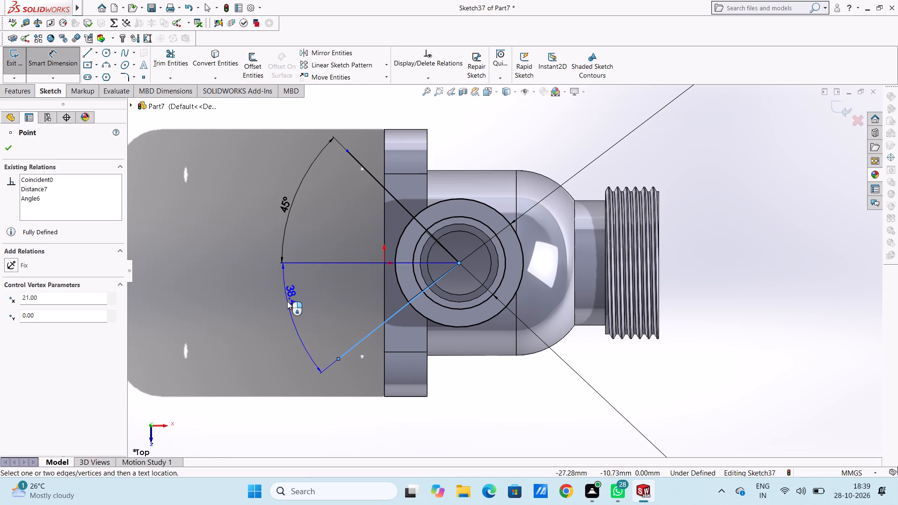
pyautogui.click(286, 301)
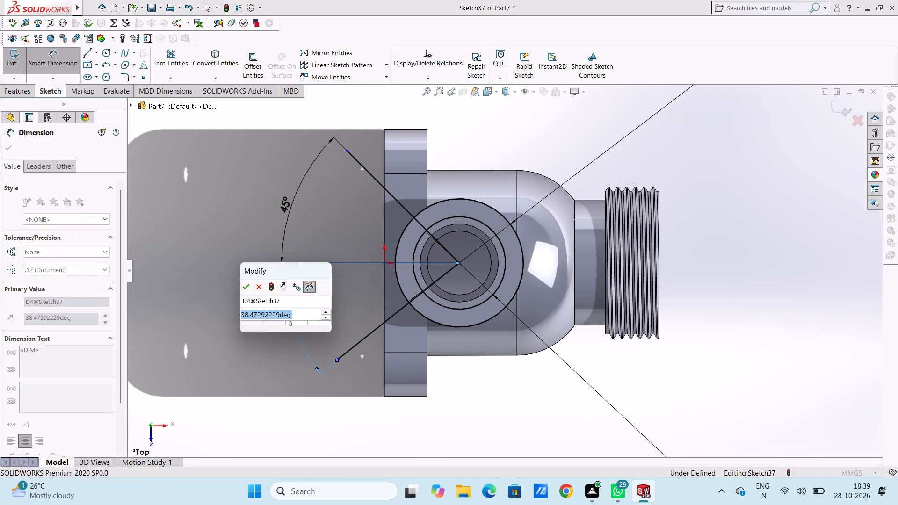
pyautogui.write('45')
pyautogui.press('Return')
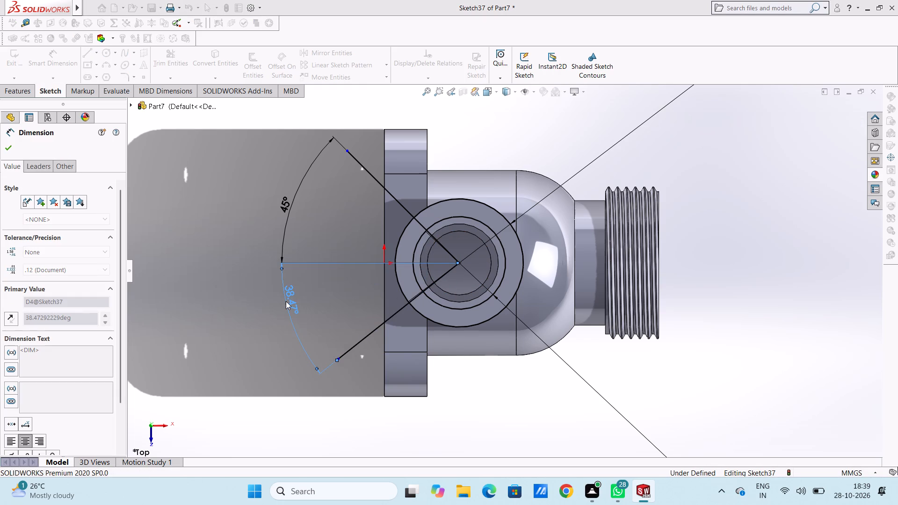
pyautogui.click(252, 305)
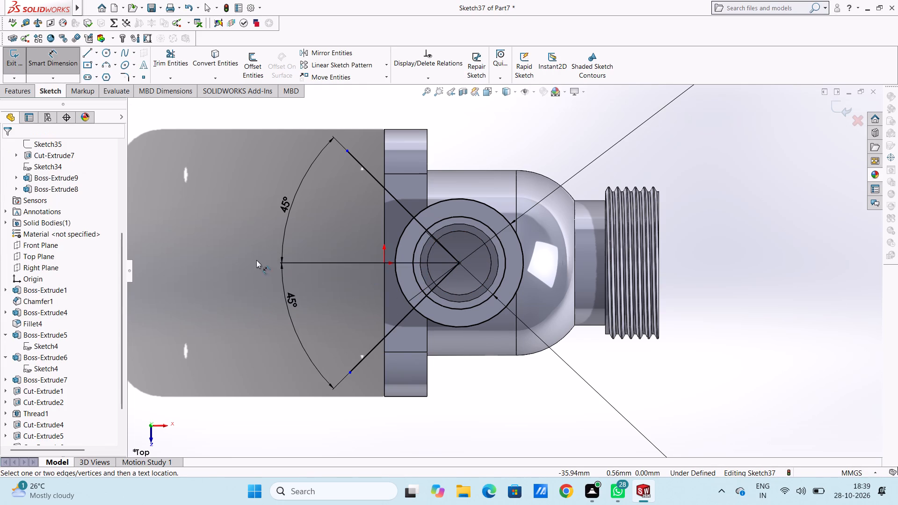
# Trim the circles and both slanted lines to leave only the closed ring segment between them on the flange side.
pyautogui.scroll(3, 256, 260)
pyautogui.click(161, 58)
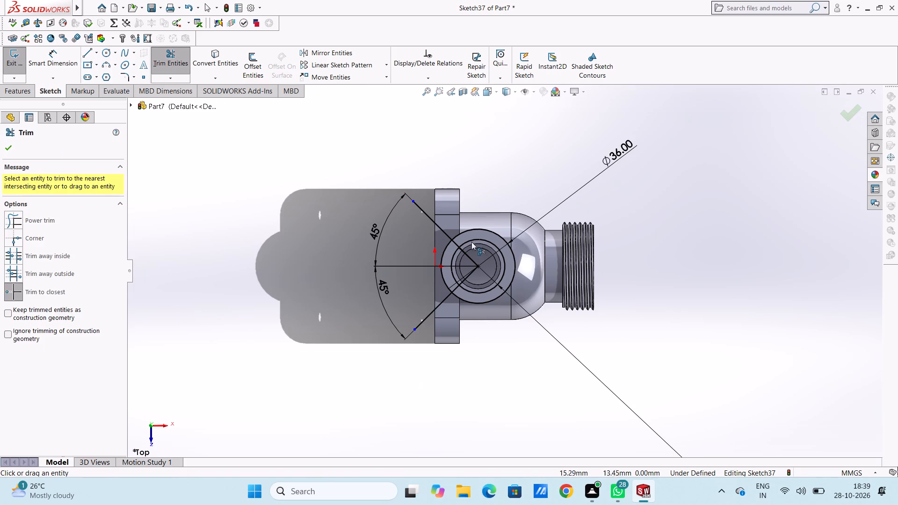
pyautogui.scroll(-1, 467, 241)
pyautogui.click(436, 227)
pyautogui.click(468, 233)
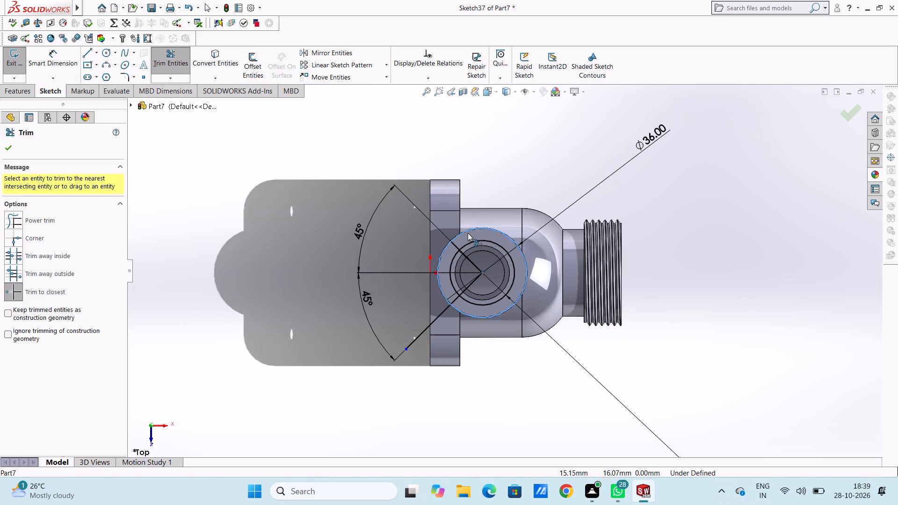
pyautogui.click(468, 259)
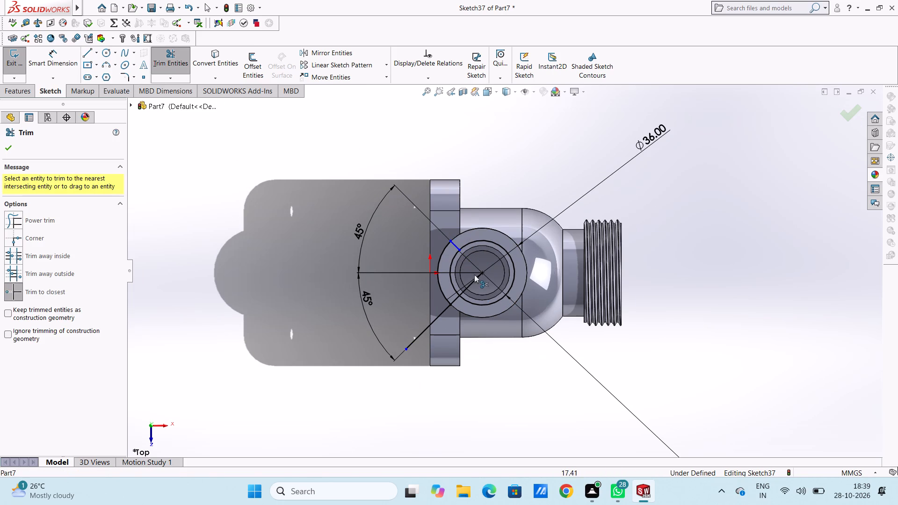
pyautogui.click(476, 281)
pyautogui.click(471, 315)
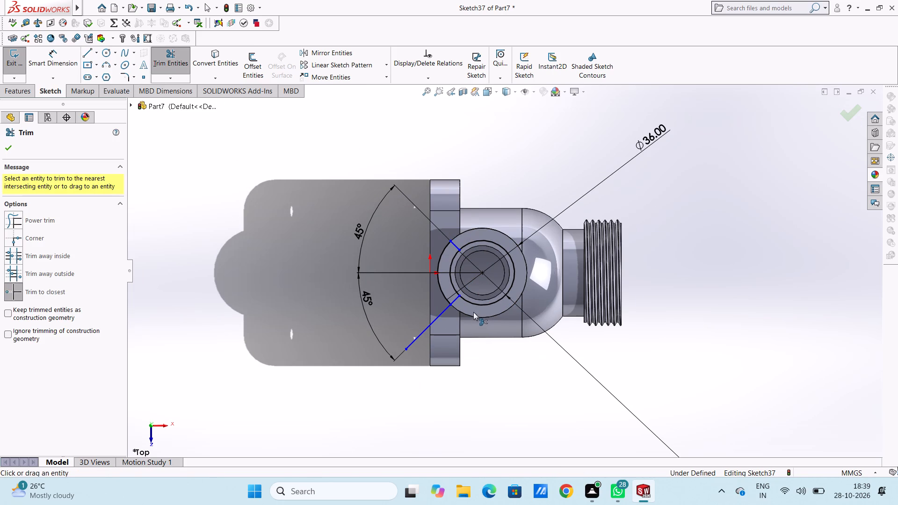
pyautogui.click(477, 304)
pyautogui.click(437, 318)
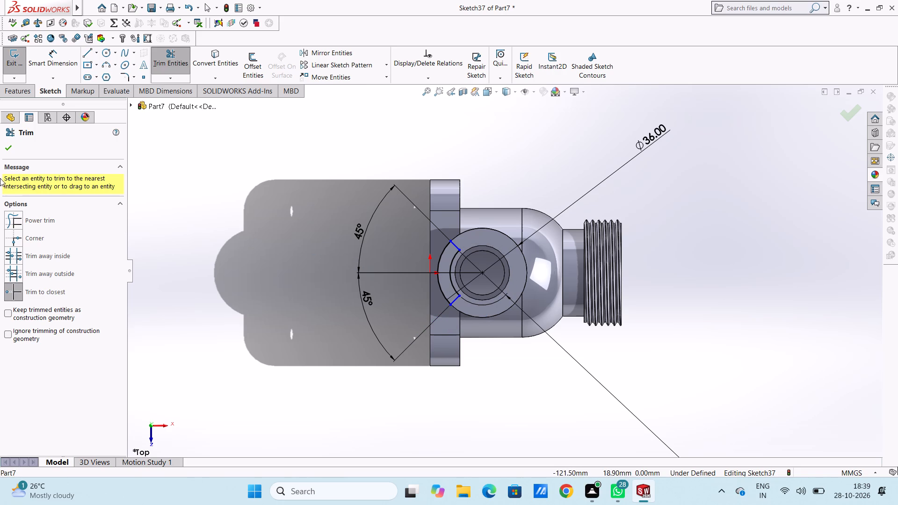
pyautogui.click(14, 148)
pyautogui.click(191, 185)
# Dimension the ring segment's two short radial edges at 5 mm each.
pyautogui.click(65, 58)
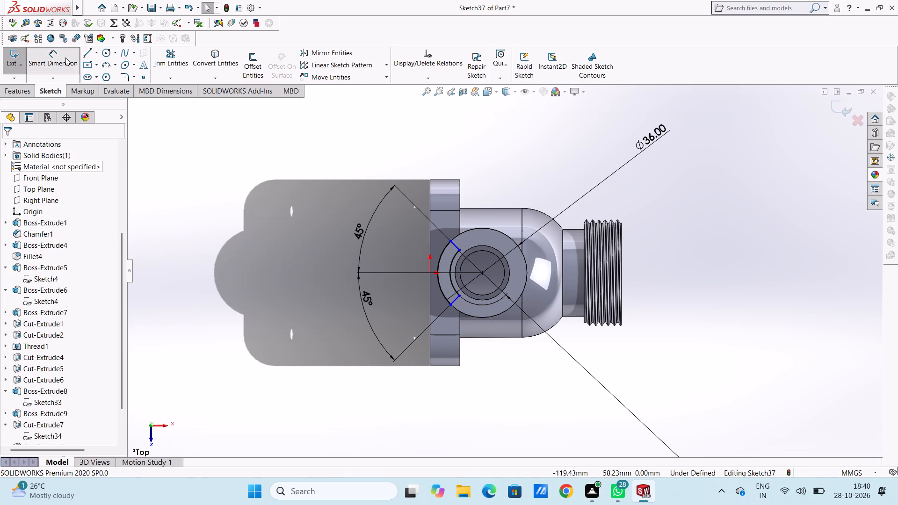
pyautogui.click(455, 244)
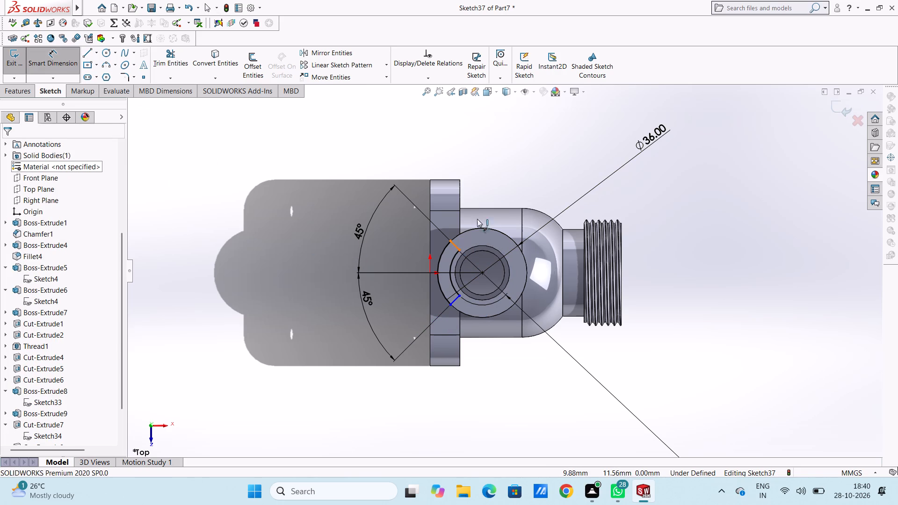
pyautogui.click(551, 156)
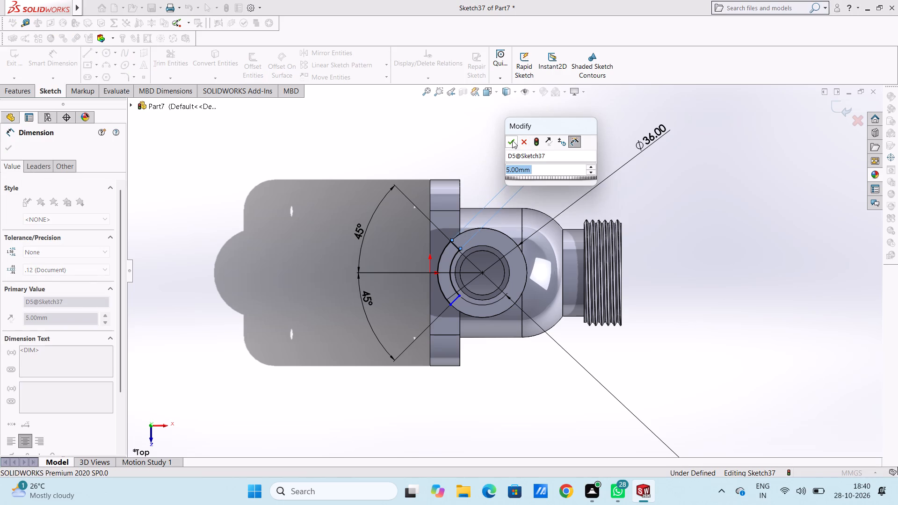
pyautogui.click(512, 140)
pyautogui.click(464, 136)
pyautogui.click(457, 299)
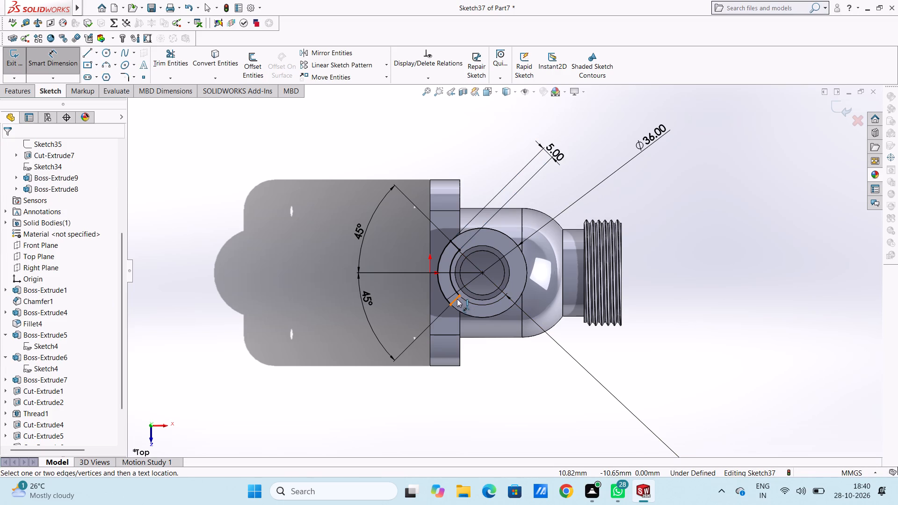
pyautogui.click(507, 372)
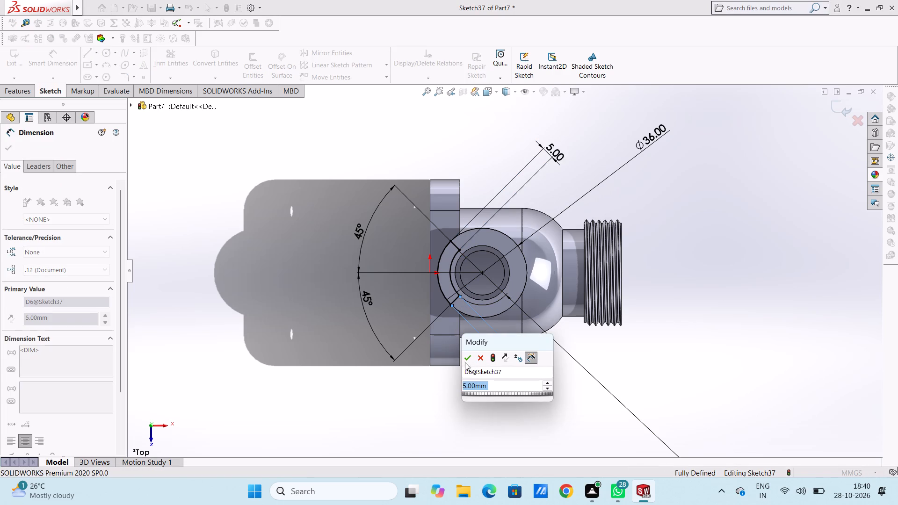
pyautogui.click(466, 358)
pyautogui.click(458, 388)
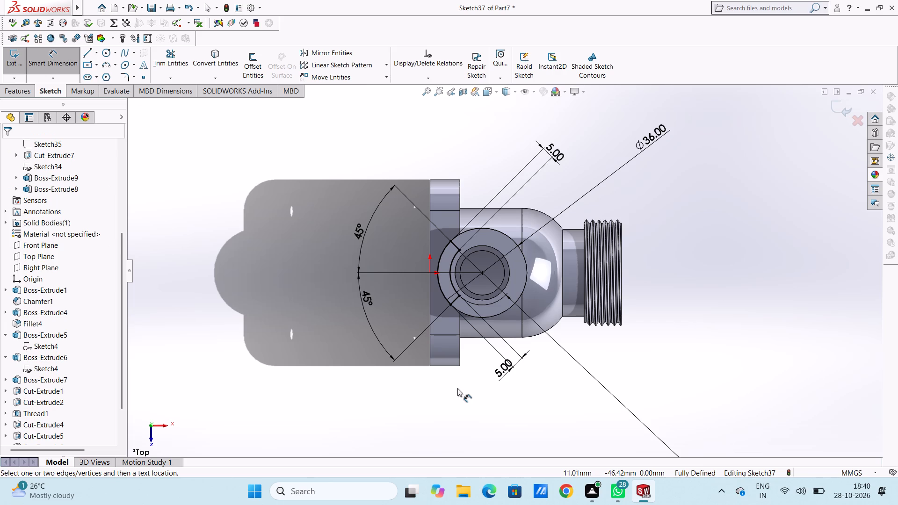
# Extrude the ring-segment profile as a 4 mm blind boss rising from the side boss's end face, merged with the body.
pyautogui.moveTo(491, 409); pyautogui.dragTo(501, 395, button='middle')
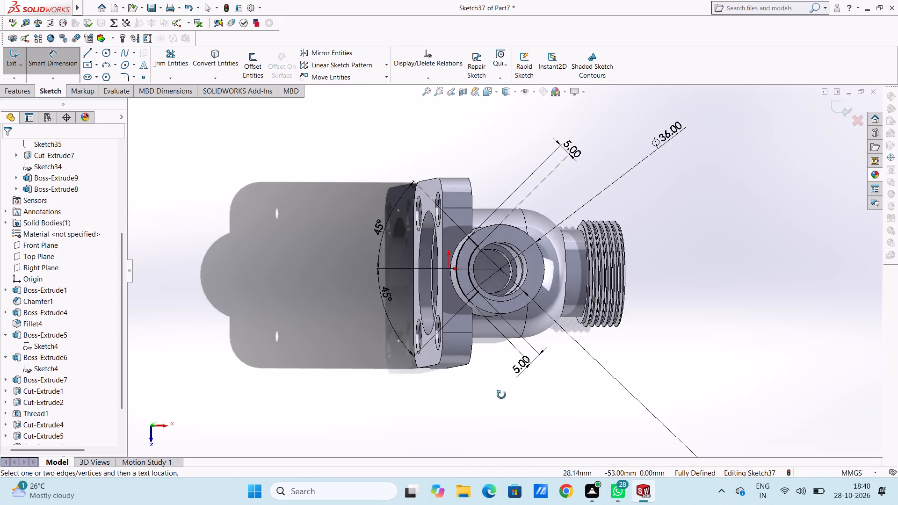
pyautogui.moveTo(501, 395); pyautogui.dragTo(494, 299, button='middle')
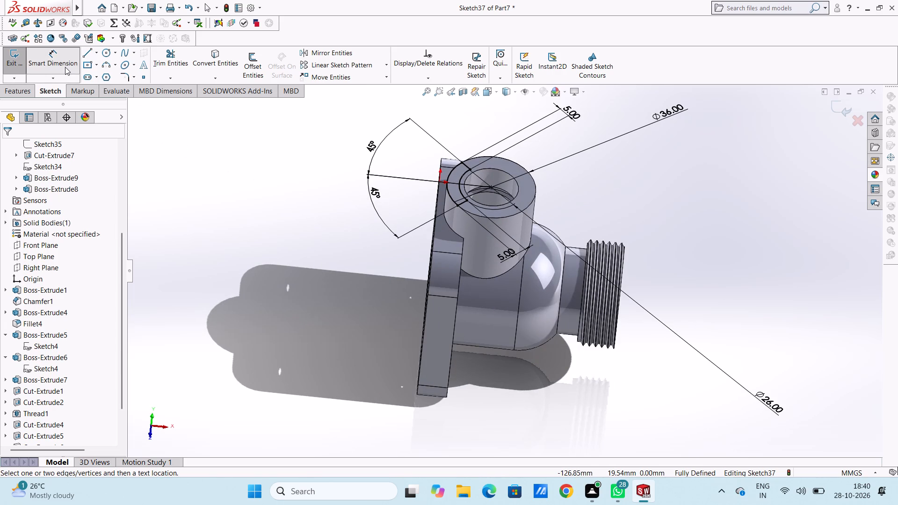
pyautogui.click(62, 62)
pyautogui.click(25, 89)
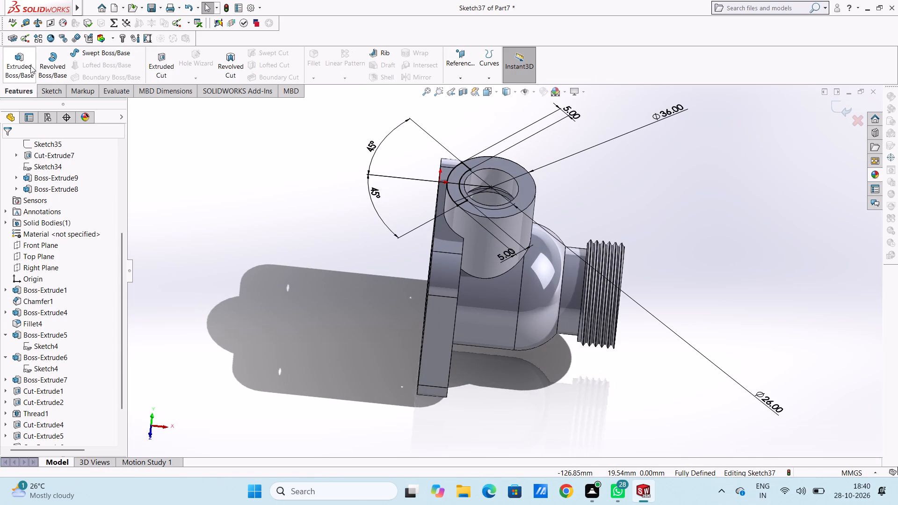
pyautogui.click(22, 61)
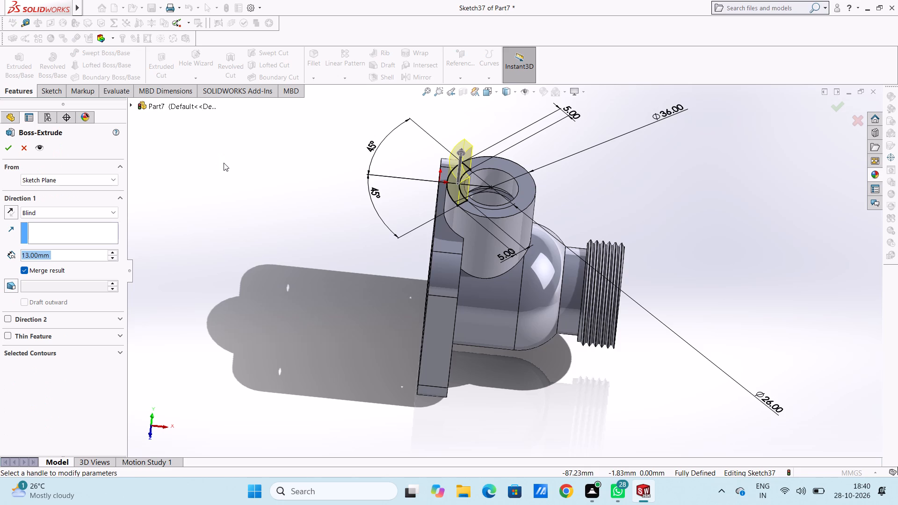
pyautogui.press('4')
pyautogui.press('Return')
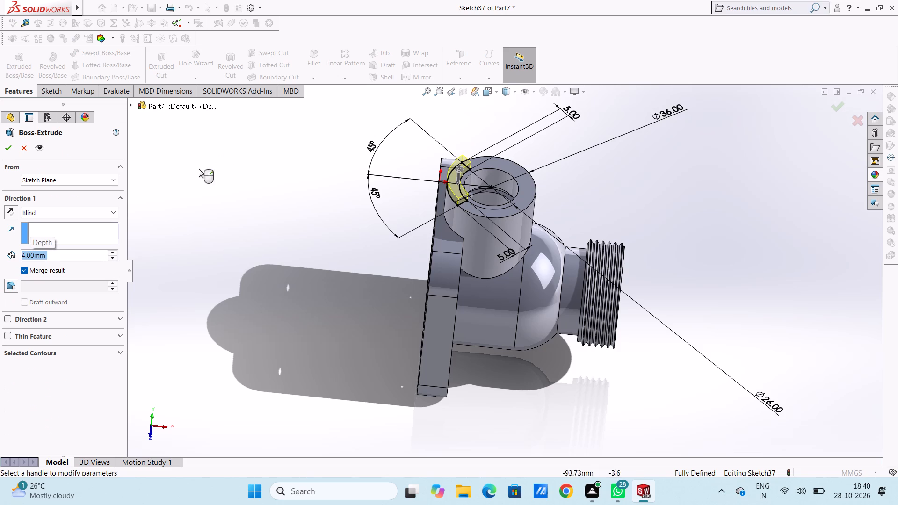
pyautogui.click(6, 147)
pyautogui.click(330, 269)
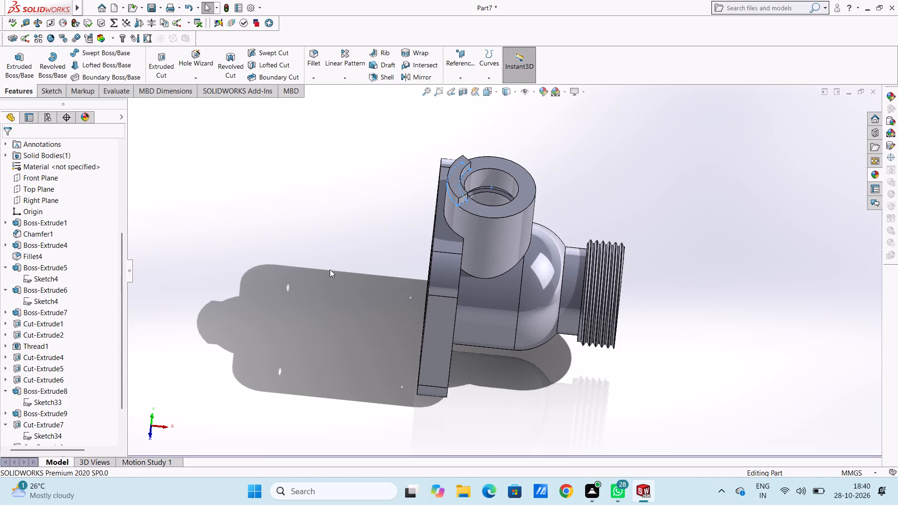
# Inspect the part and its raised ring segment from the isometric view and several other angles.
pyautogui.moveTo(344, 318); pyautogui.dragTo(345, 254, button='middle')
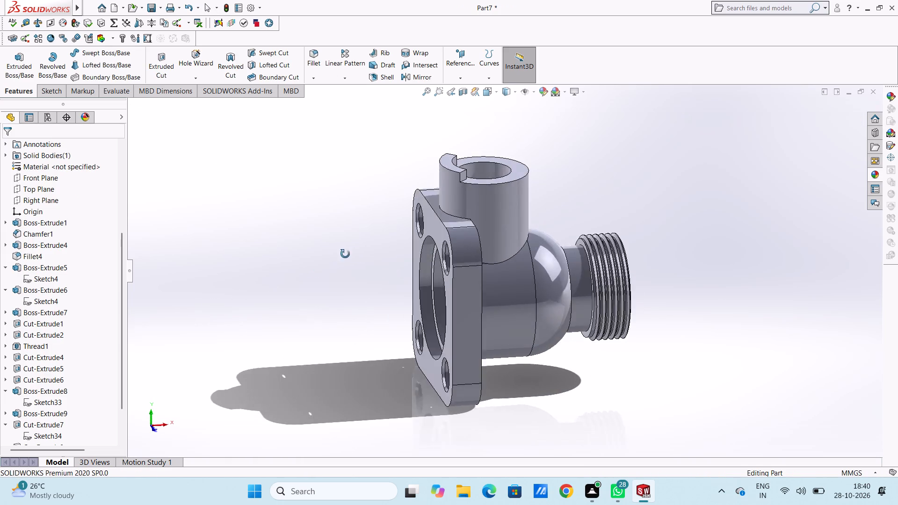
pyautogui.moveTo(345, 254); pyautogui.dragTo(311, 306, button='middle')
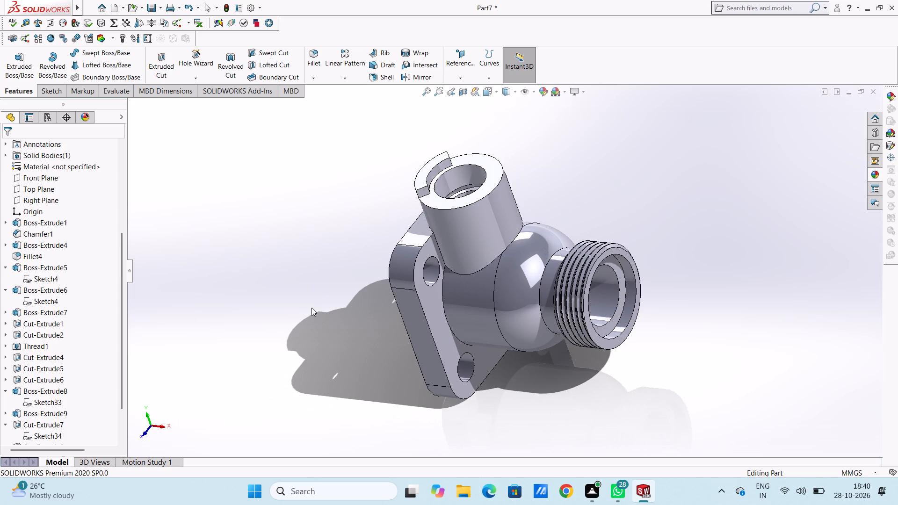
pyautogui.hotkey('ctrl', '7')
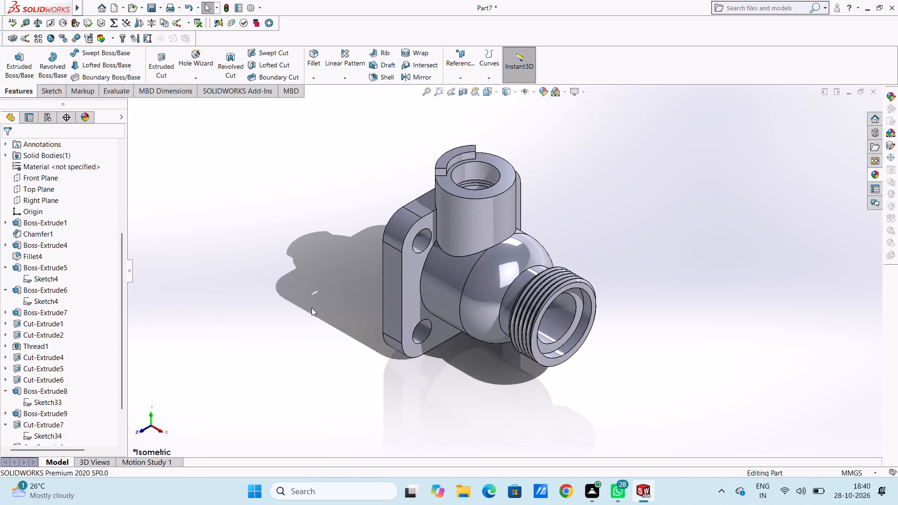
pyautogui.moveTo(245, 229); pyautogui.dragTo(291, 318, button='middle')
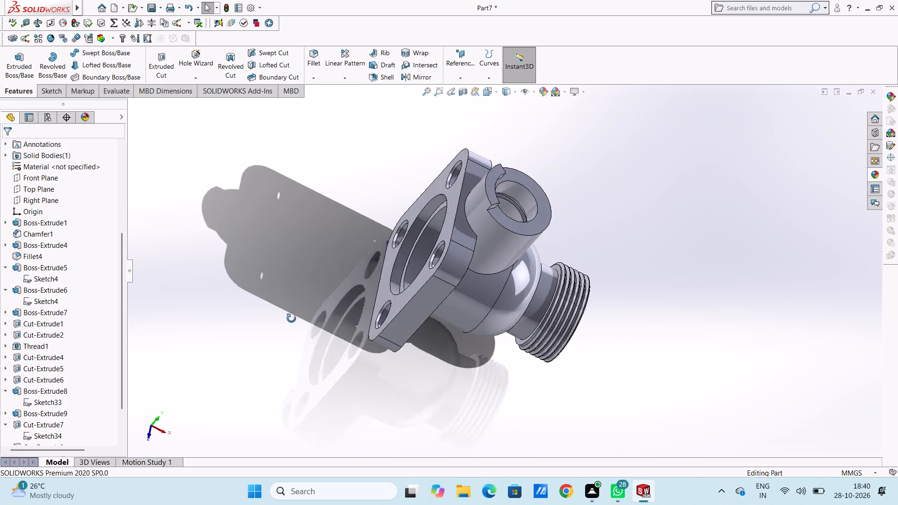
pyautogui.moveTo(291, 318); pyautogui.dragTo(261, 370, button='middle')
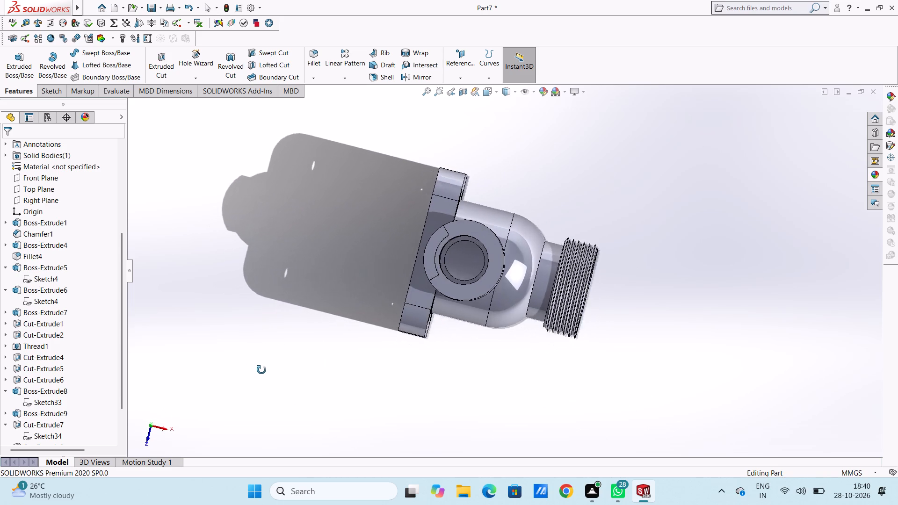
pyautogui.moveTo(261, 370); pyautogui.dragTo(279, 274, button='middle')
pyautogui.moveTo(322, 360); pyautogui.dragTo(278, 298, button='middle')
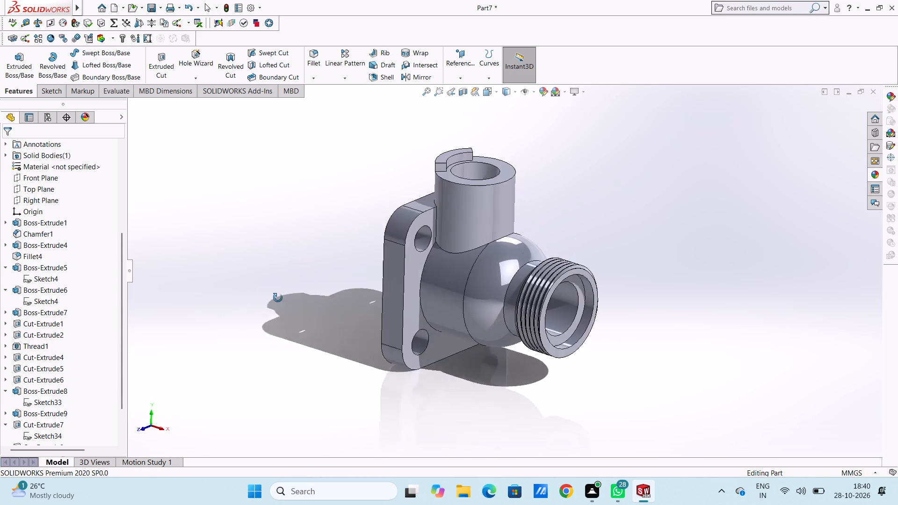
# Cut an M18x2.5 Metric Tap thread in the side boss's bore, from its top edge up to the edge at the bottom of that bore section.
pyautogui.moveTo(278, 298); pyautogui.dragTo(277, 303, button='middle')
pyautogui.moveTo(284, 317); pyautogui.dragTo(289, 321, button='middle')
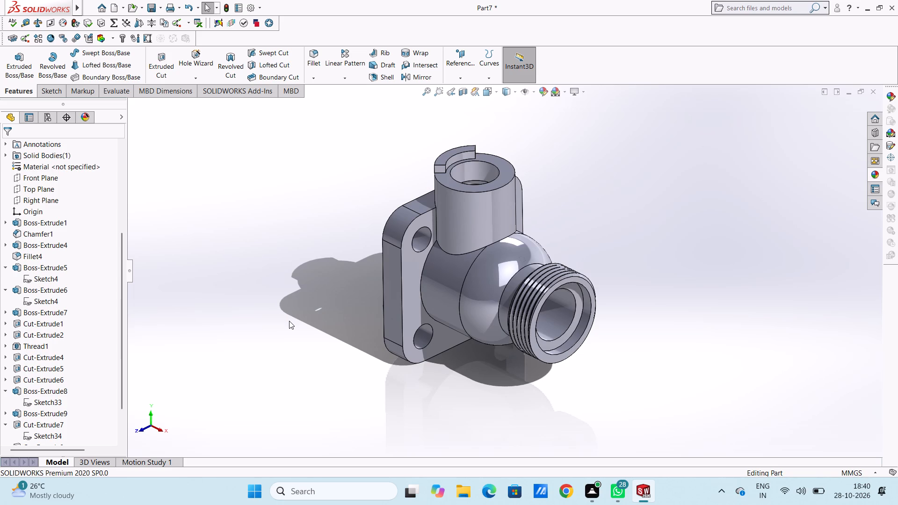
pyautogui.hotkey('ctrl', '7')
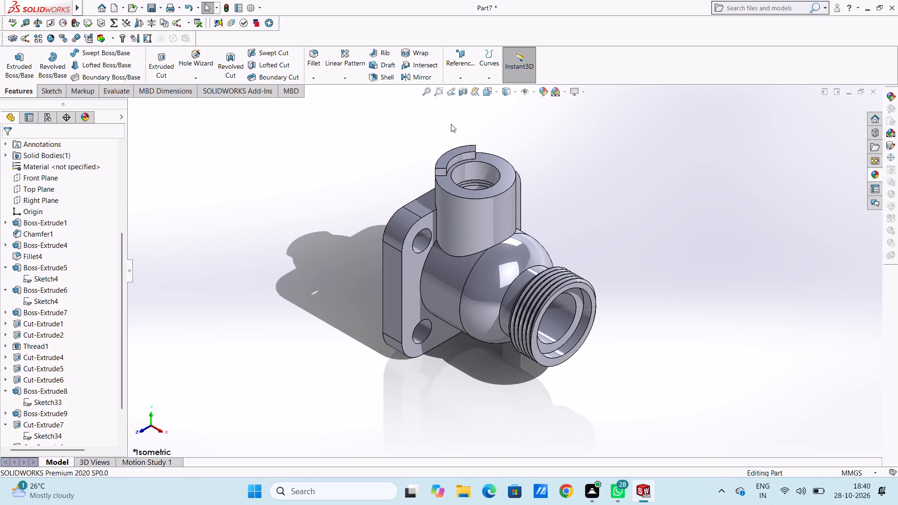
pyautogui.scroll(-3, 451, 124)
pyautogui.scroll(-5, 536, 242)
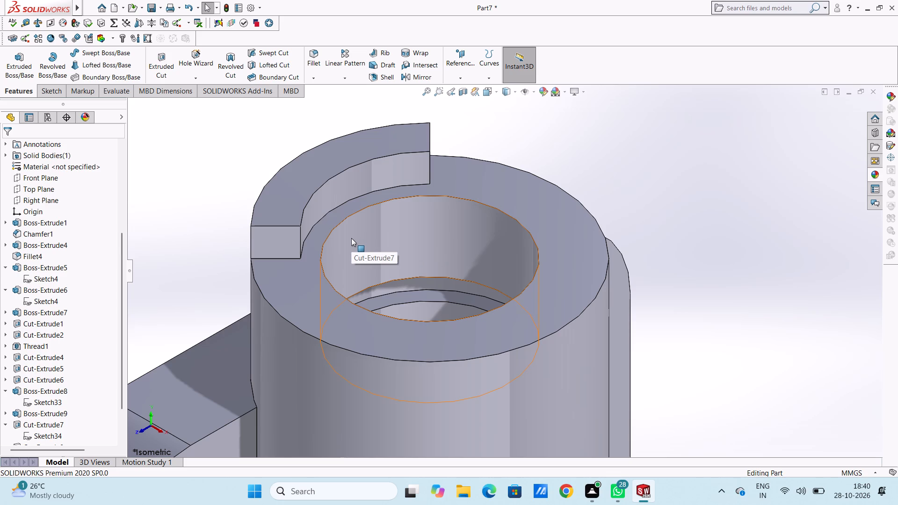
pyautogui.scroll(7, 351, 238)
pyautogui.scroll(-2, 464, 282)
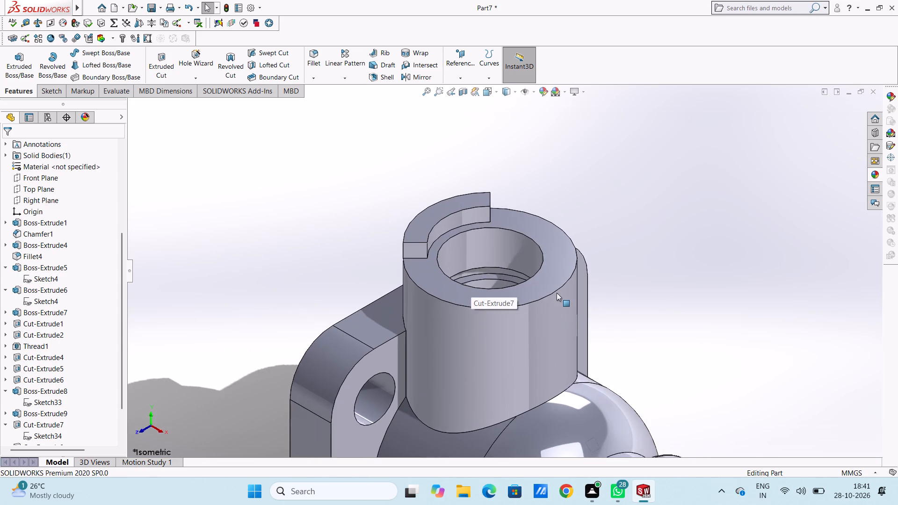
pyautogui.scroll(2, 557, 293)
pyautogui.scroll(-2, 534, 297)
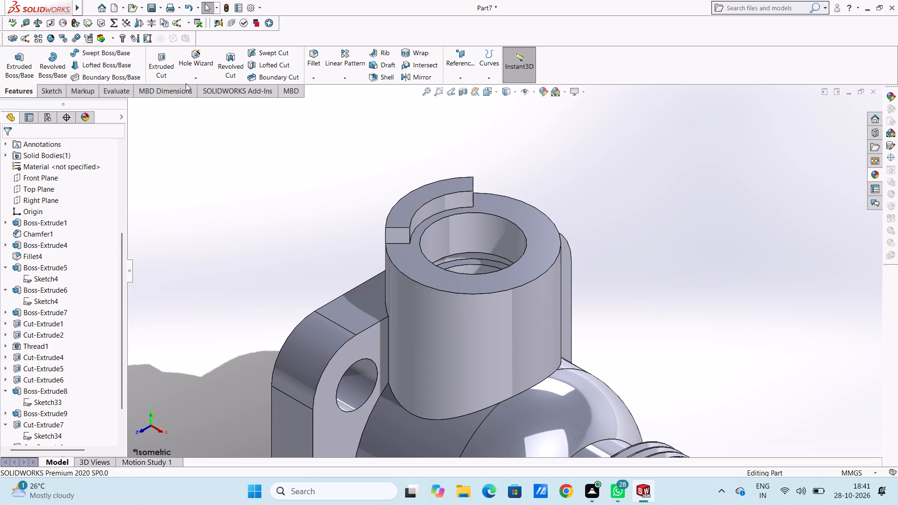
pyautogui.click(196, 77)
pyautogui.click(210, 111)
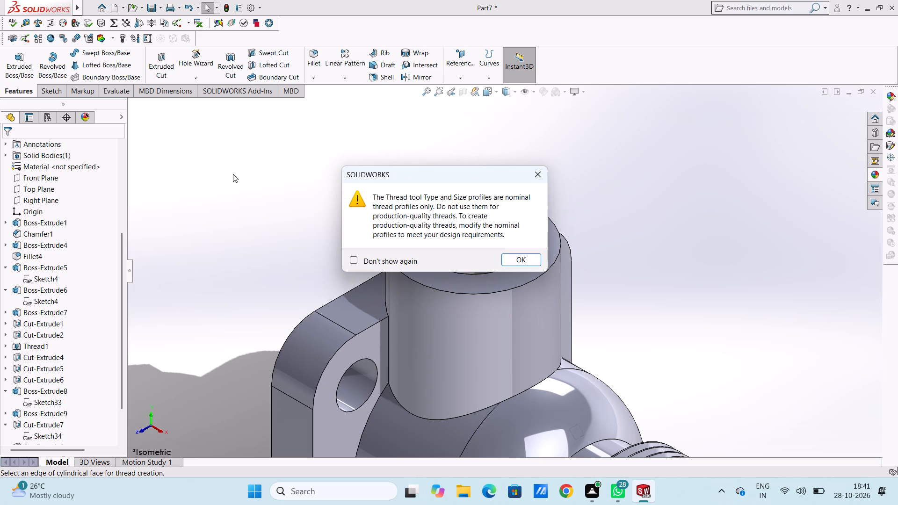
pyautogui.click(538, 178)
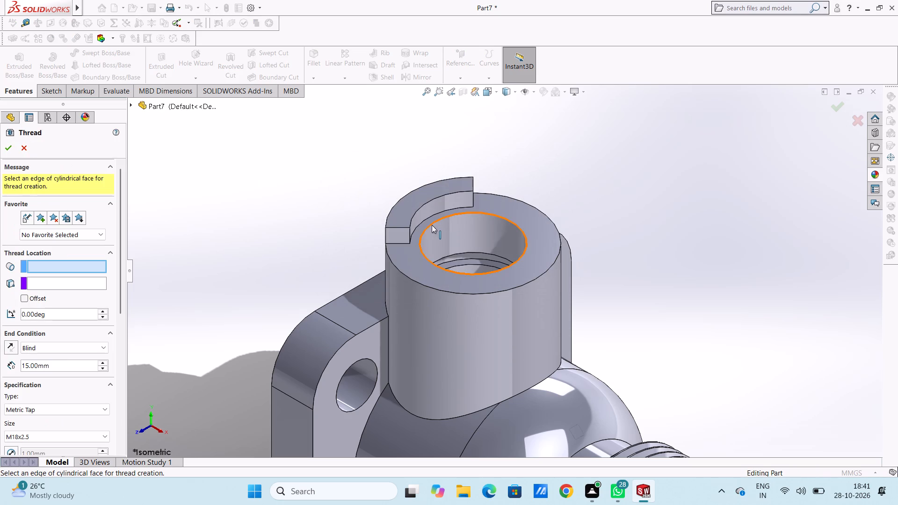
pyautogui.click(432, 225)
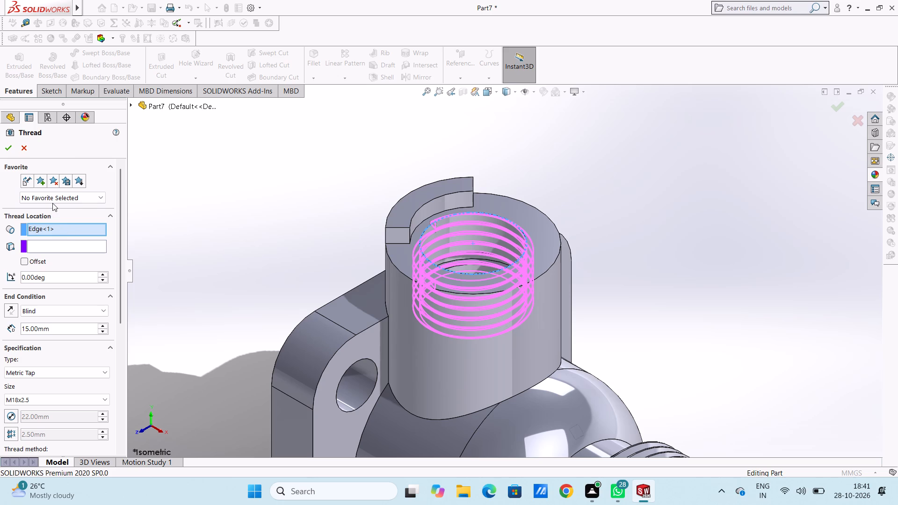
pyautogui.click(77, 310)
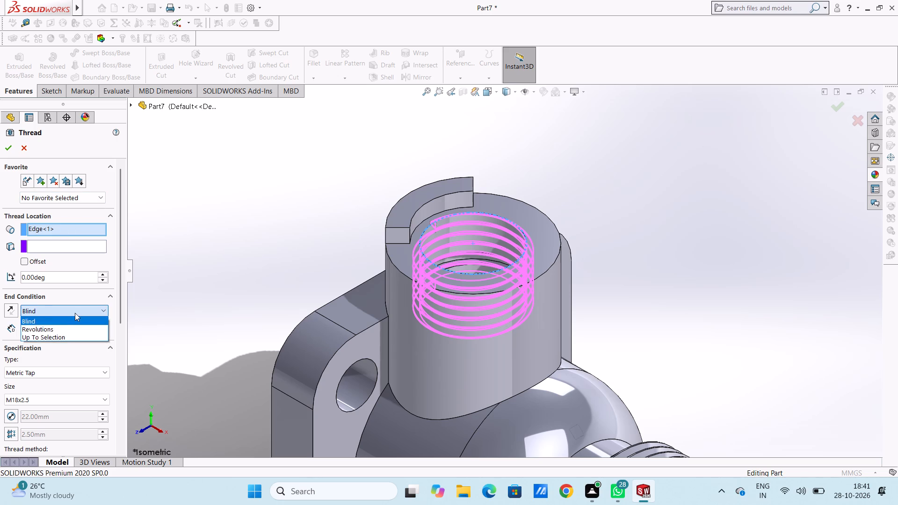
pyautogui.click(58, 339)
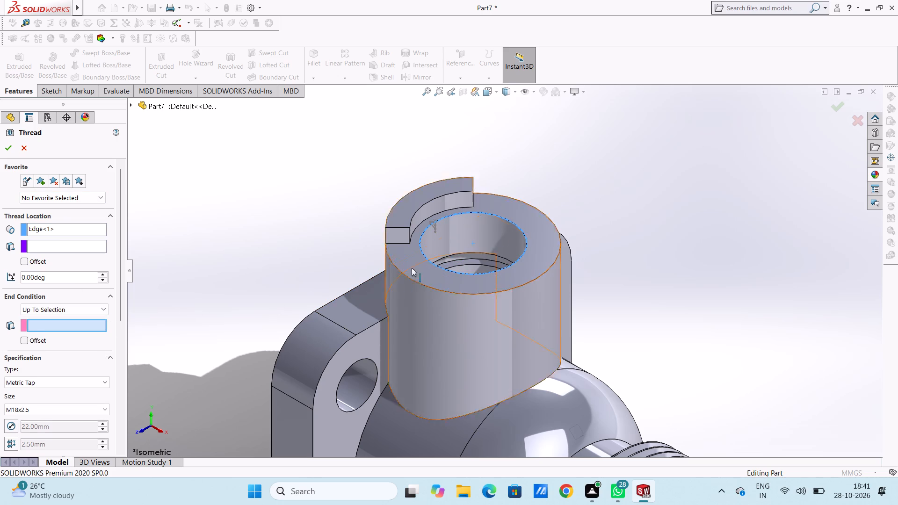
pyautogui.click(477, 252)
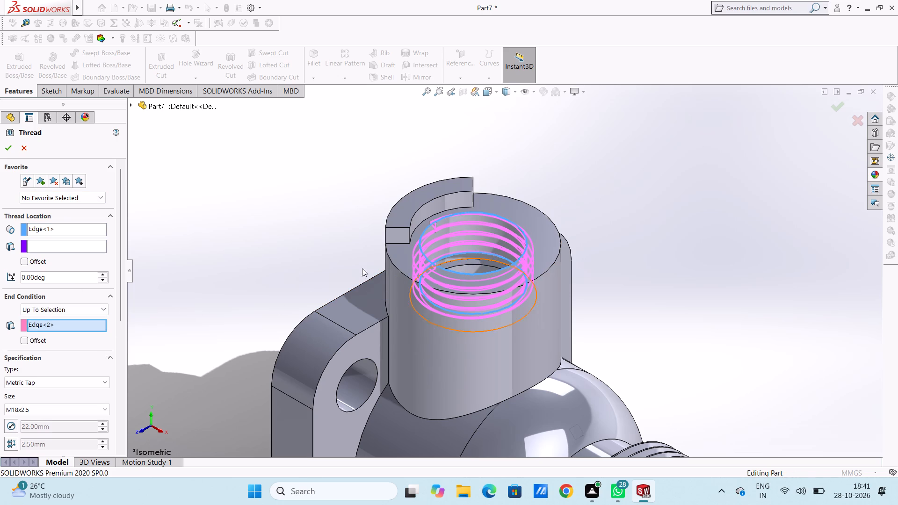
pyautogui.click(8, 149)
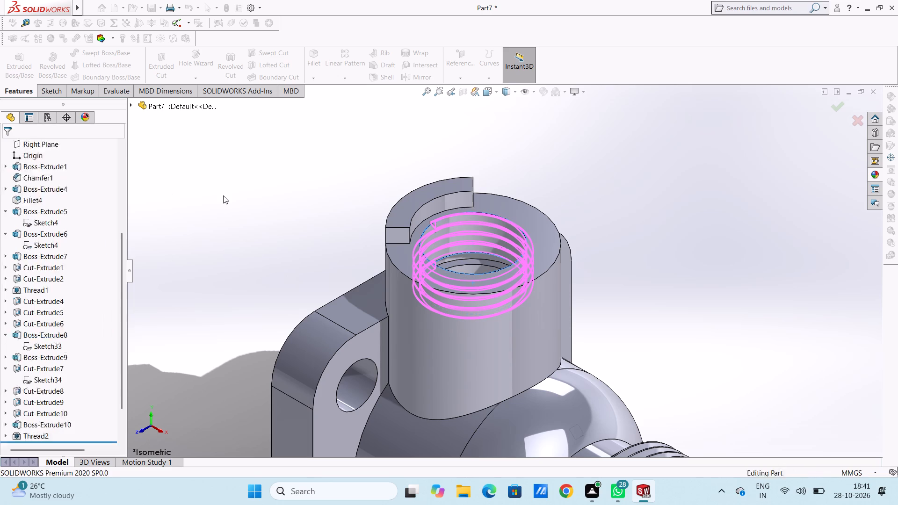
# Inspect the threaded side-boss bore and the whole part from several angles.
pyautogui.scroll(2, 290, 195)
pyautogui.moveTo(322, 209); pyautogui.dragTo(313, 241, button='middle')
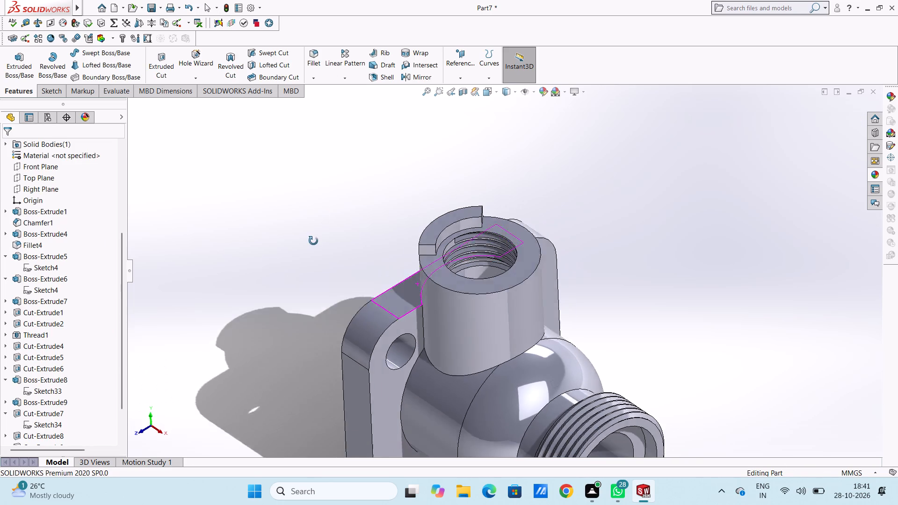
pyautogui.moveTo(313, 241); pyautogui.dragTo(345, 213, button='middle')
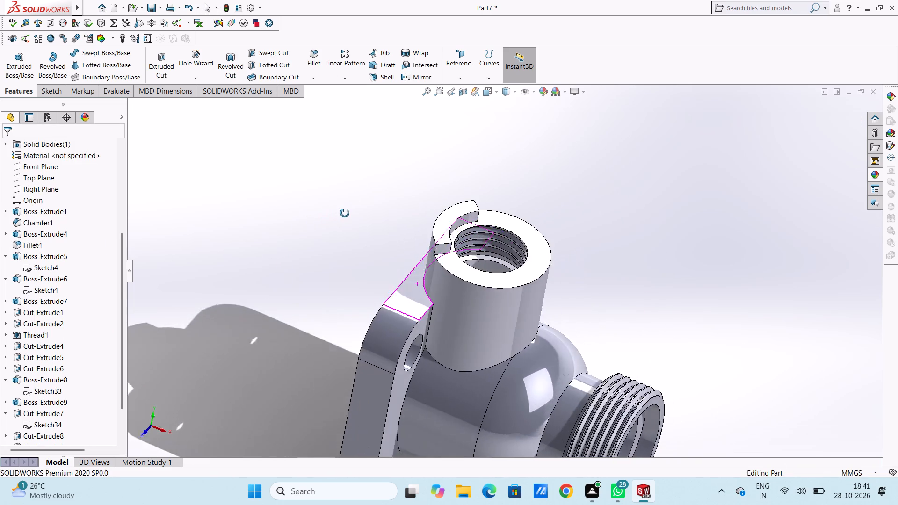
pyautogui.moveTo(345, 213); pyautogui.dragTo(311, 198, button='middle')
pyautogui.scroll(4, 319, 212)
pyautogui.moveTo(328, 245); pyautogui.dragTo(392, 181, button='middle')
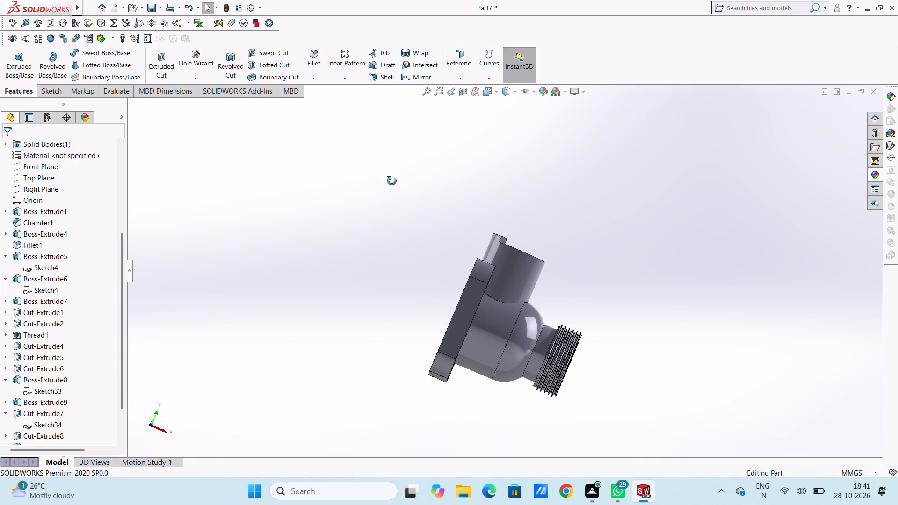
pyautogui.moveTo(392, 181); pyautogui.dragTo(390, 221, button='middle')
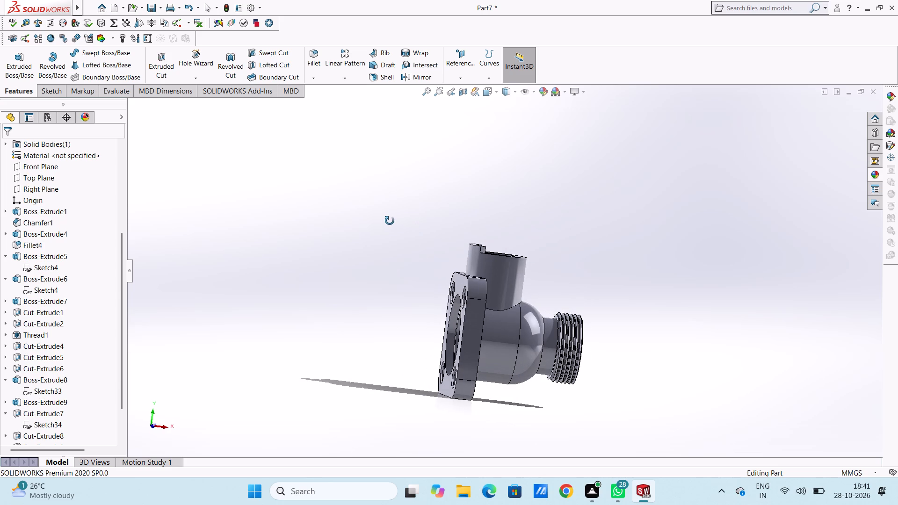
pyautogui.moveTo(390, 221); pyautogui.dragTo(355, 224, button='middle')
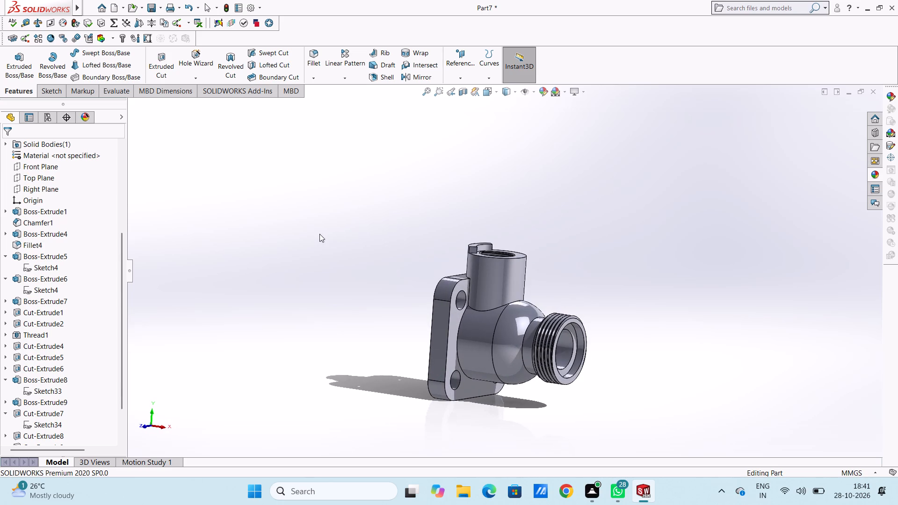
# Examine the bores and side-boss thread in a flipped lengthwise section tilted about 1° from the Front Plane, and turn the section off.
pyautogui.hotkey('ctrl', '5')
pyautogui.scroll(4, 319, 234)
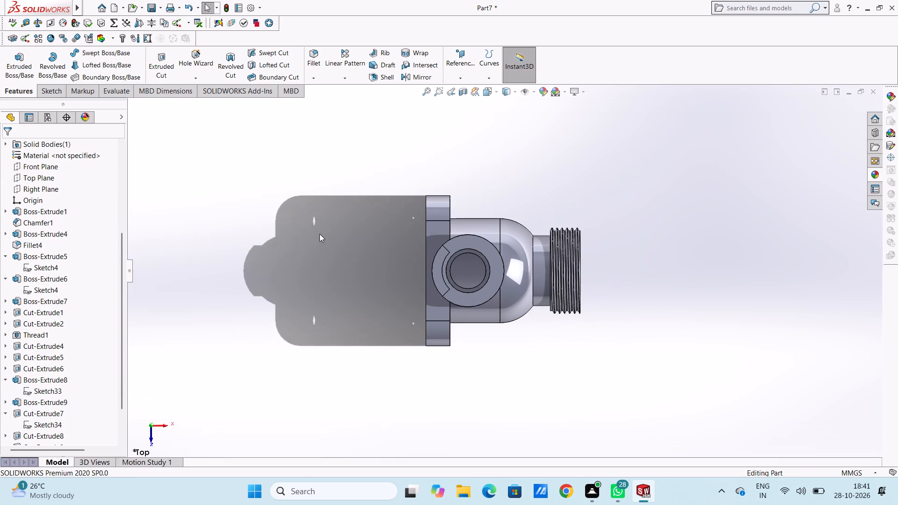
pyautogui.click(461, 91)
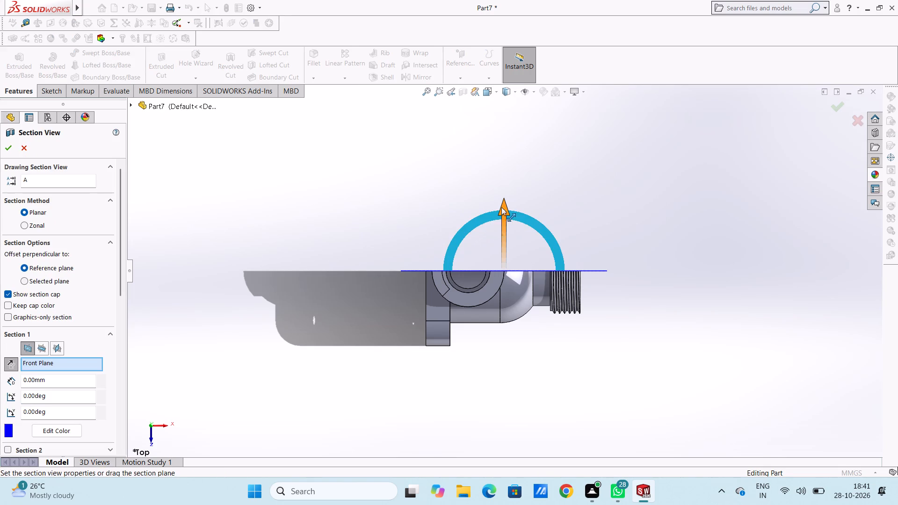
pyautogui.moveTo(531, 217); pyautogui.dragTo(479, 348)
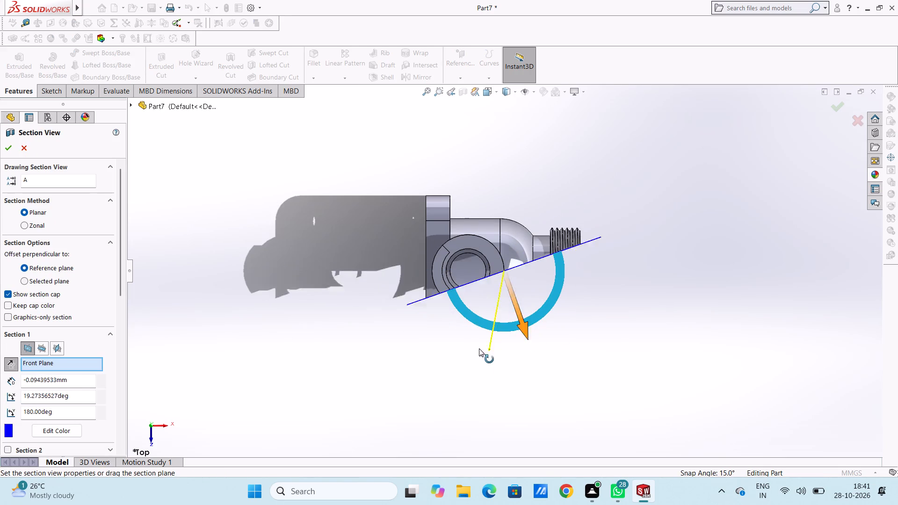
pyautogui.moveTo(479, 348); pyautogui.dragTo(475, 330)
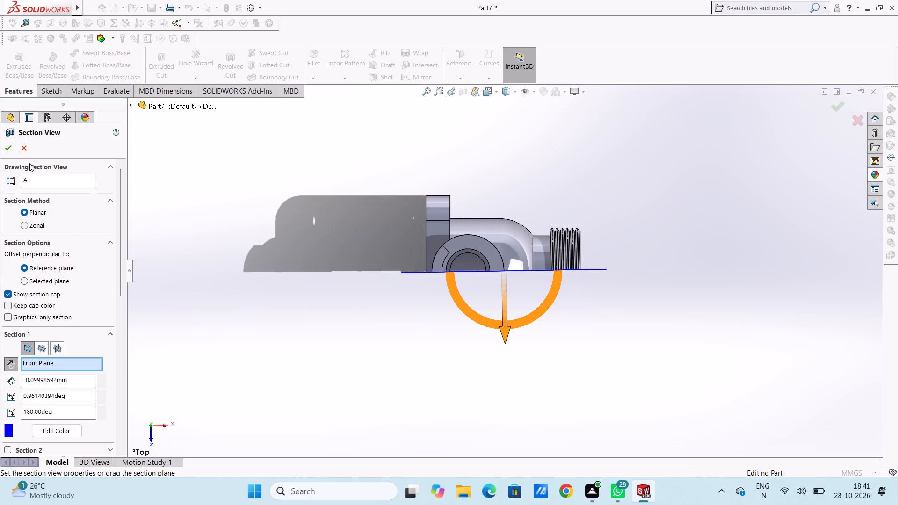
pyautogui.click(10, 149)
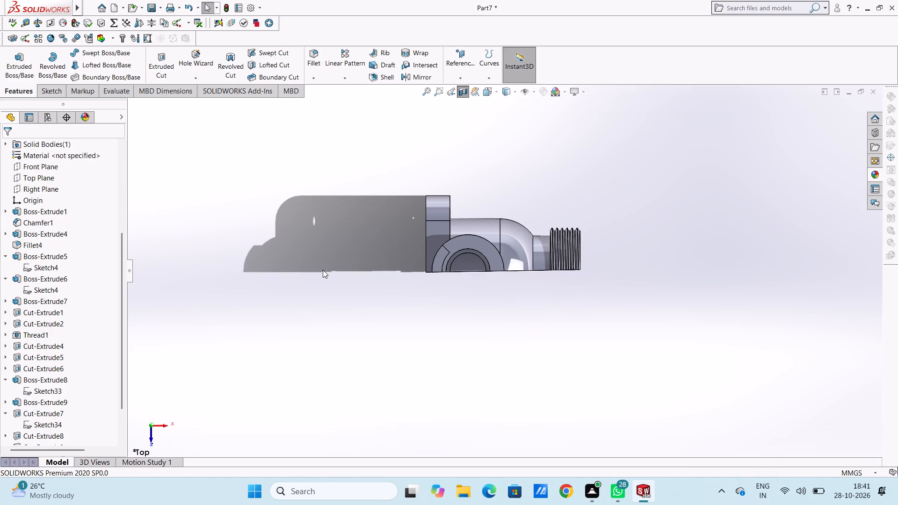
pyautogui.hotkey('ctrl', '7')
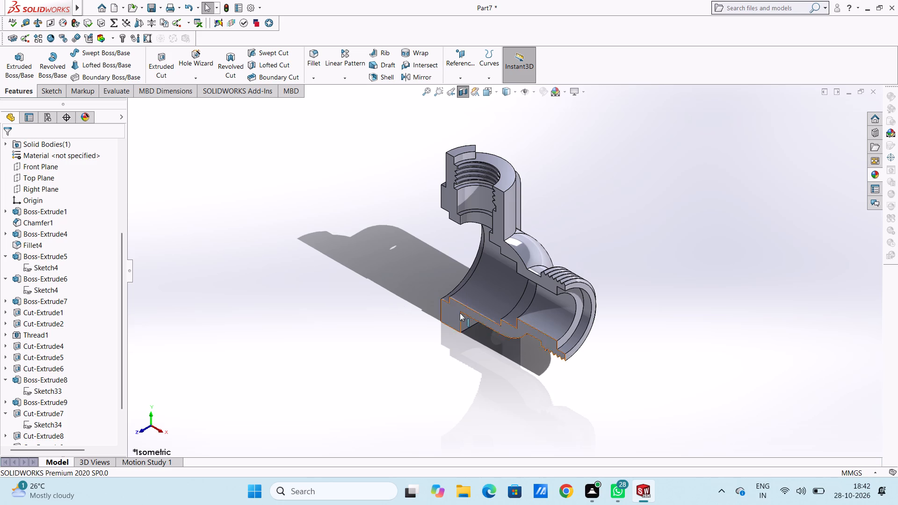
pyautogui.moveTo(393, 295); pyautogui.dragTo(438, 233, button='middle')
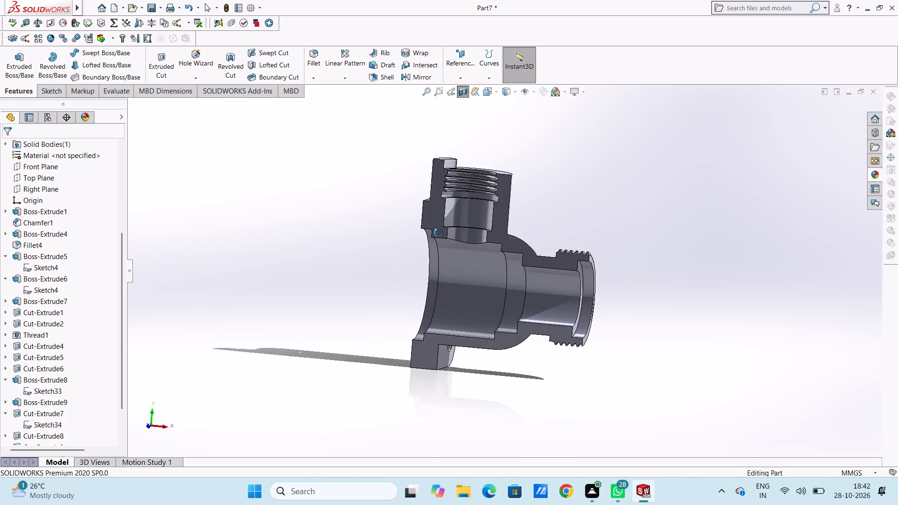
pyautogui.moveTo(438, 233); pyautogui.dragTo(470, 237, button='middle')
pyautogui.moveTo(404, 259); pyautogui.dragTo(390, 238, button='middle')
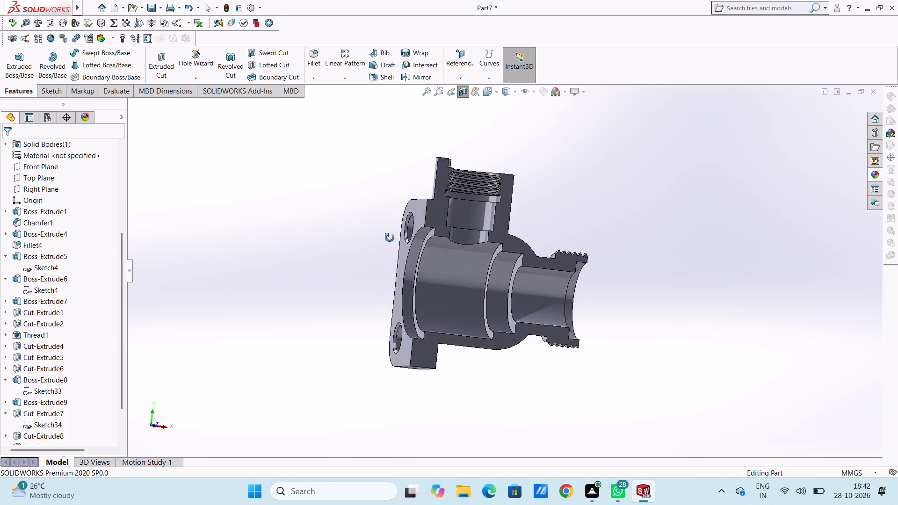
pyautogui.moveTo(390, 238); pyautogui.dragTo(391, 264, button='middle')
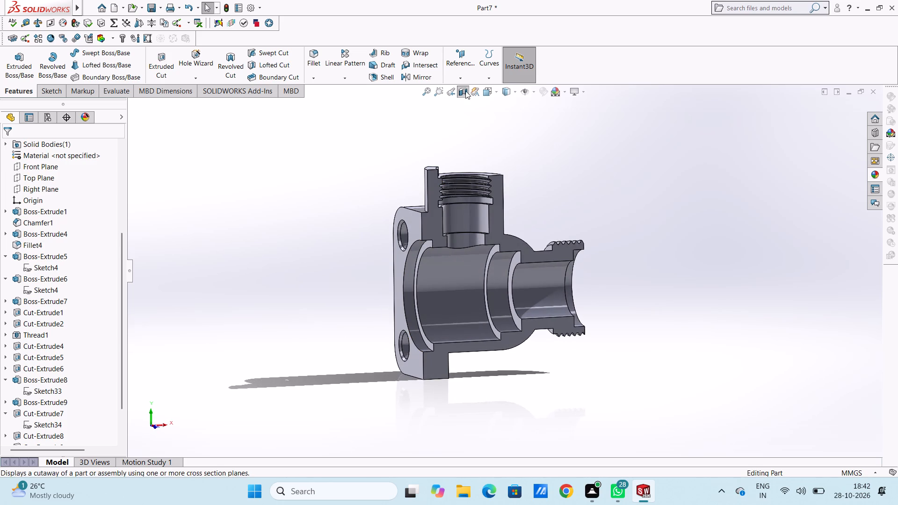
pyautogui.click(465, 91)
# Inspect the whole part from the flange face, the threaded end and the side-boss side.
pyautogui.moveTo(312, 288); pyautogui.dragTo(317, 311, button='middle')
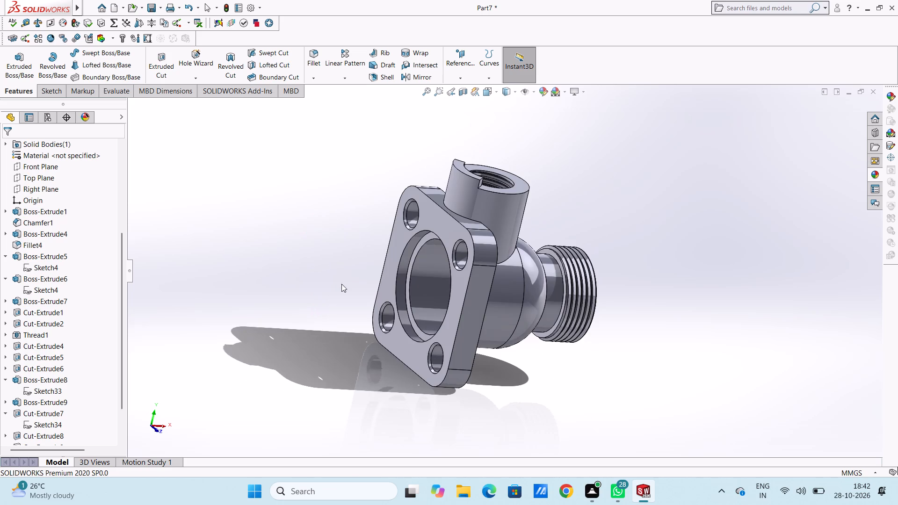
pyautogui.scroll(2, 352, 273)
pyautogui.moveTo(363, 245); pyautogui.dragTo(415, 252, button='middle')
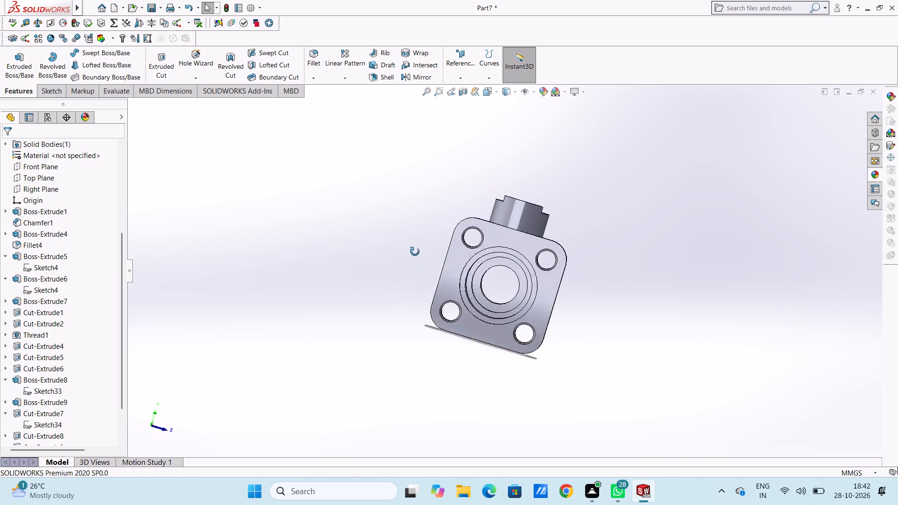
pyautogui.moveTo(415, 252); pyautogui.dragTo(312, 209, button='middle')
pyautogui.moveTo(333, 276); pyautogui.dragTo(295, 273, button='middle')
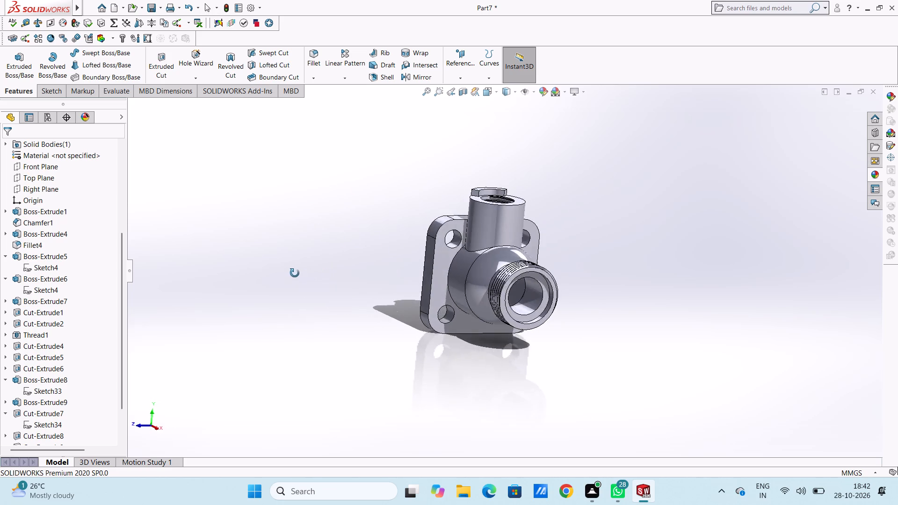
pyautogui.moveTo(295, 273); pyautogui.dragTo(309, 275, button='middle')
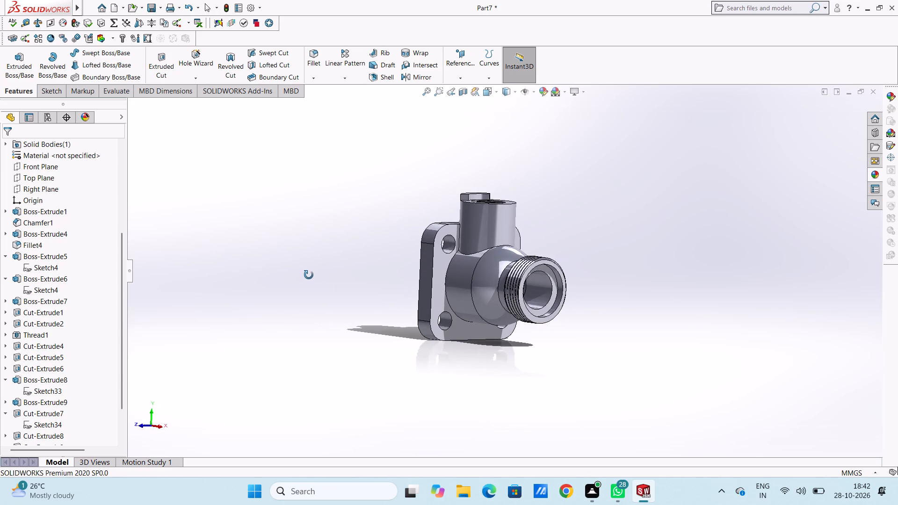
pyautogui.moveTo(309, 275); pyautogui.dragTo(309, 275, button='middle')
pyautogui.scroll(-2, 482, 303)
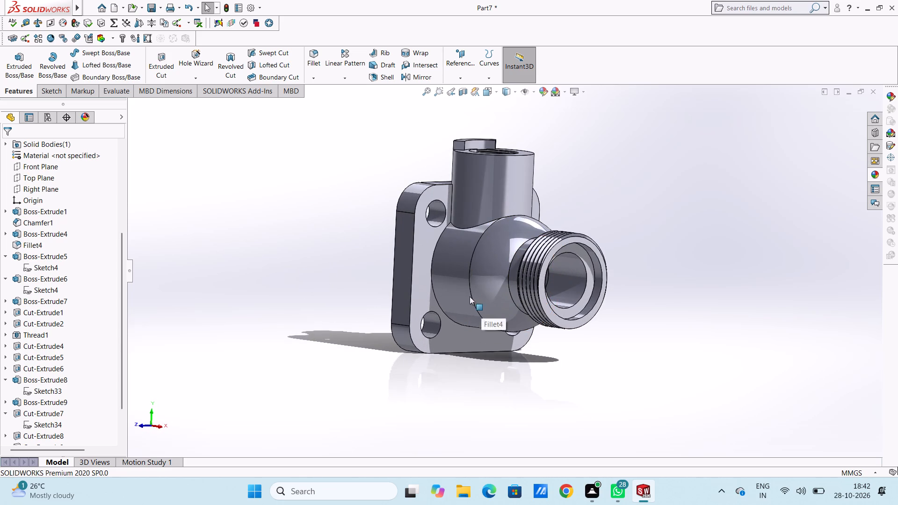
# Fillet the plate's outer edge facing the threaded end and the edges where the main body and side boss meet the plate, radius 2 mm.
pyautogui.click(317, 55)
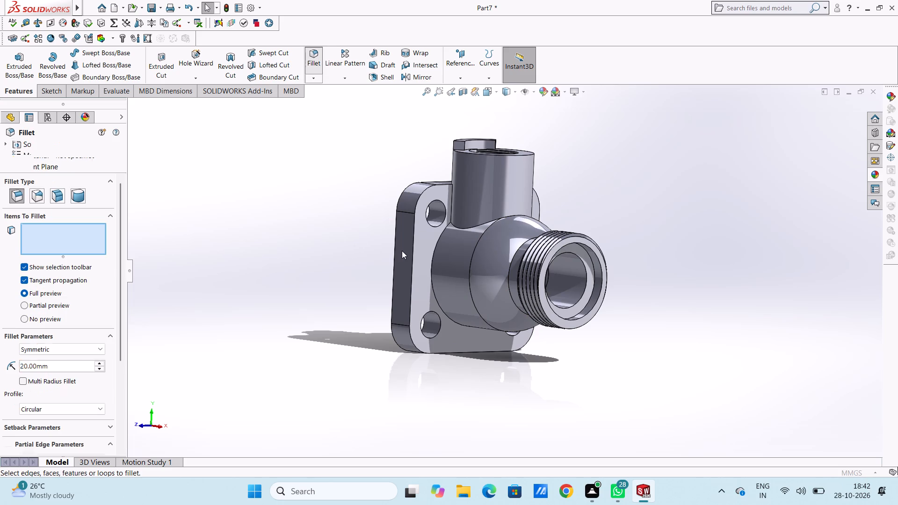
pyautogui.click(413, 243)
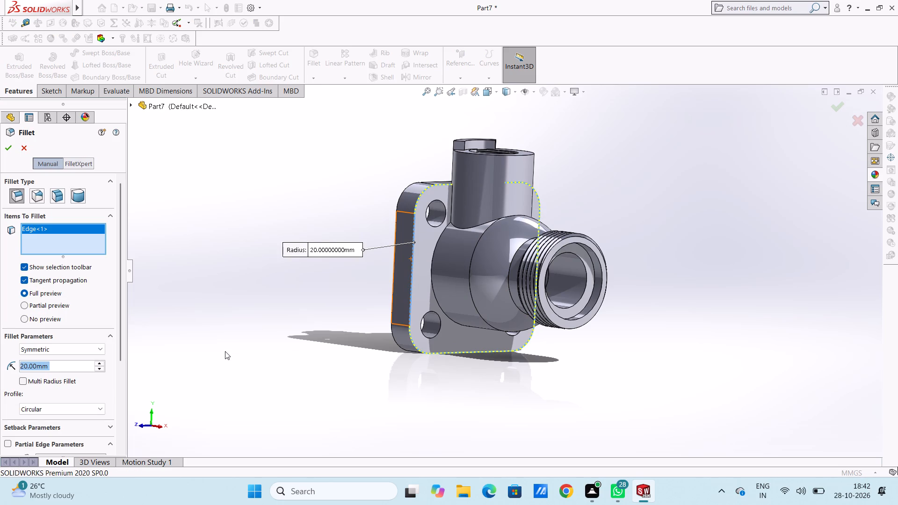
pyautogui.press('2')
pyautogui.press('Return')
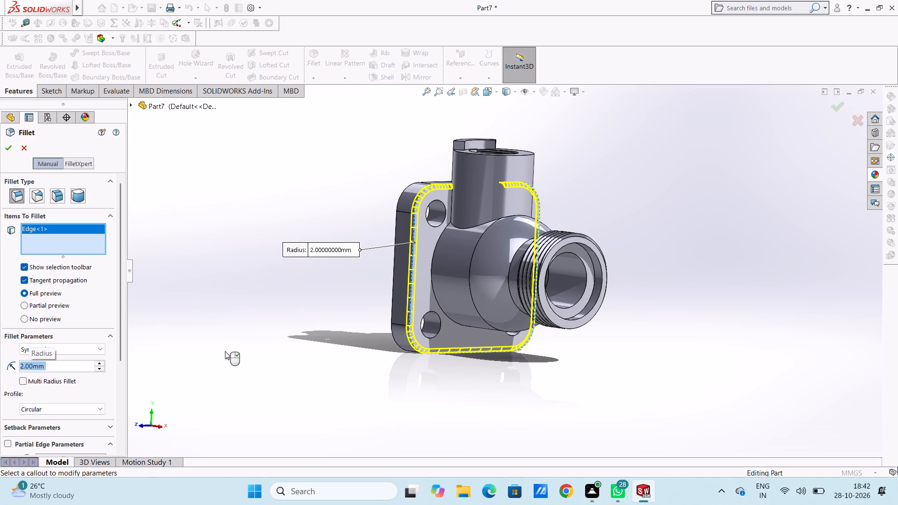
pyautogui.click(434, 252)
pyautogui.click(450, 205)
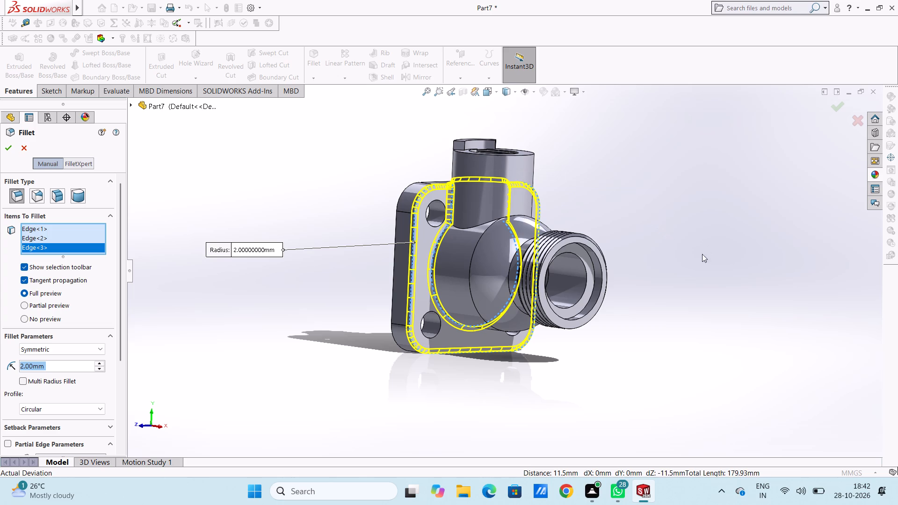
pyautogui.click(10, 150)
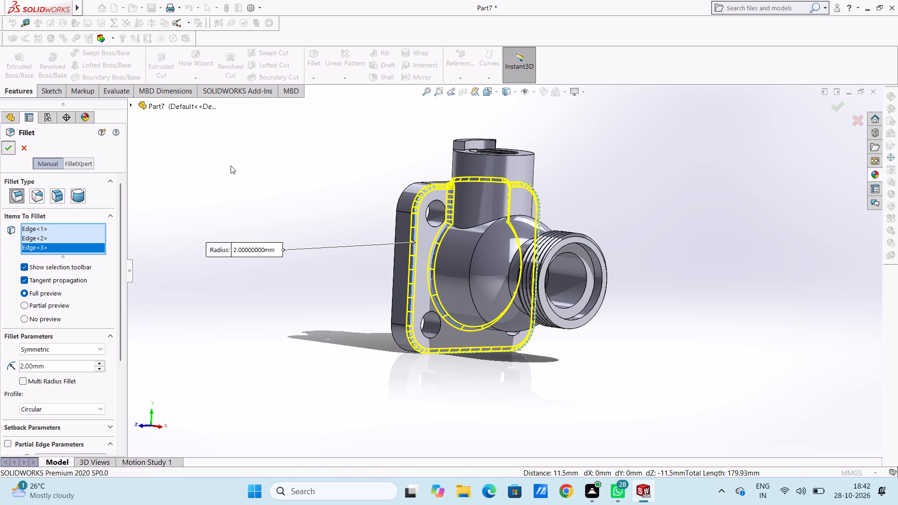
pyautogui.click(262, 180)
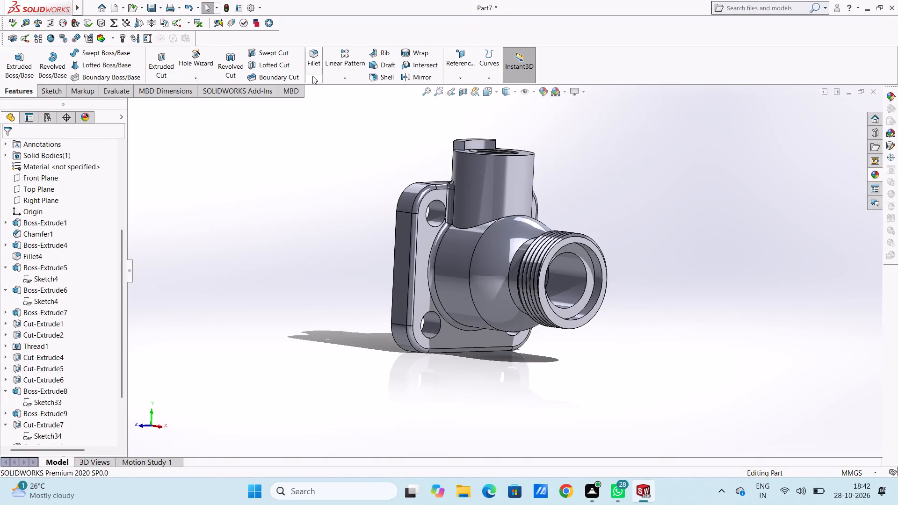
# Fillet the edge where the side boss meets the main body with a 5 mm radius.
pyautogui.click(322, 60)
pyautogui.moveTo(571, 177); pyautogui.dragTo(598, 238, button='middle')
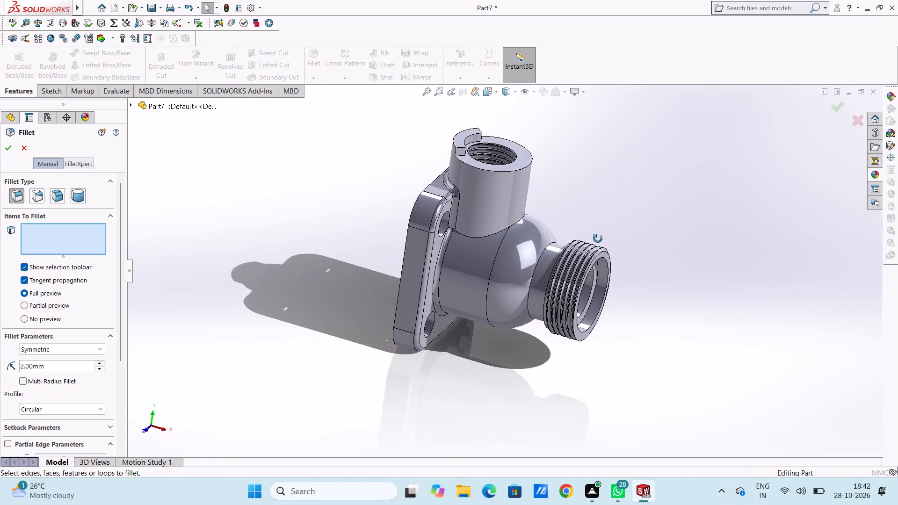
pyautogui.moveTo(598, 238); pyautogui.dragTo(578, 207, button='middle')
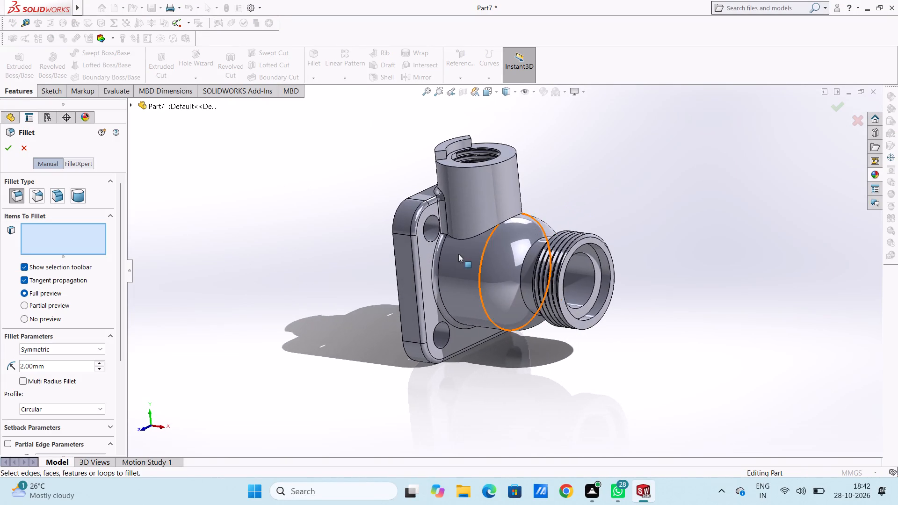
pyautogui.scroll(-4, 473, 239)
pyautogui.click(461, 249)
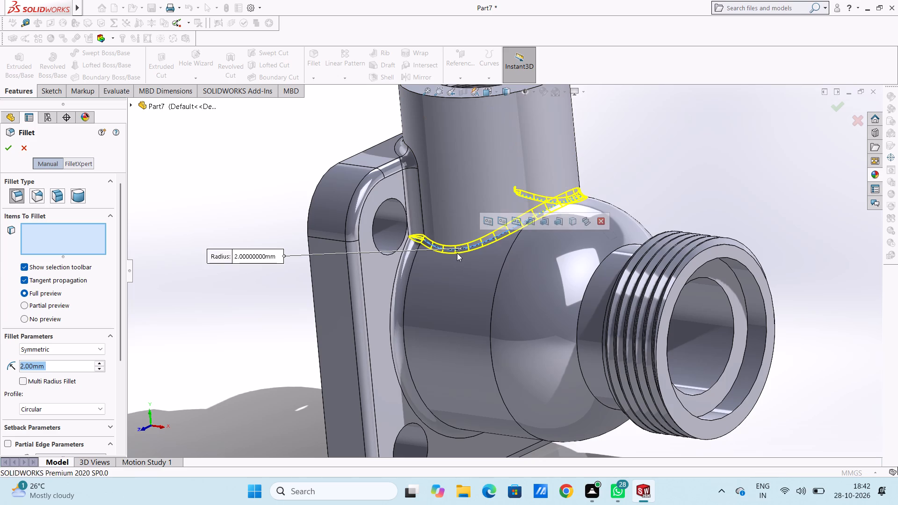
pyautogui.press('5')
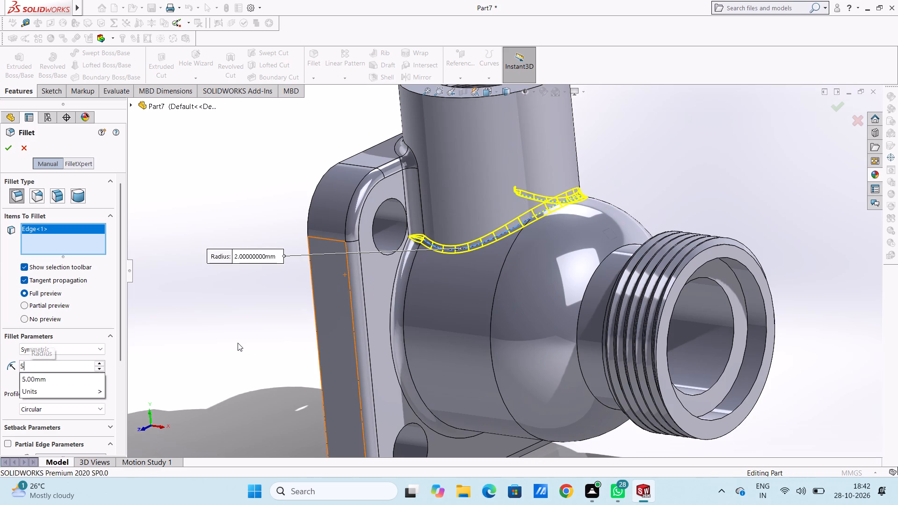
pyautogui.press('Return')
pyautogui.scroll(3, 244, 331)
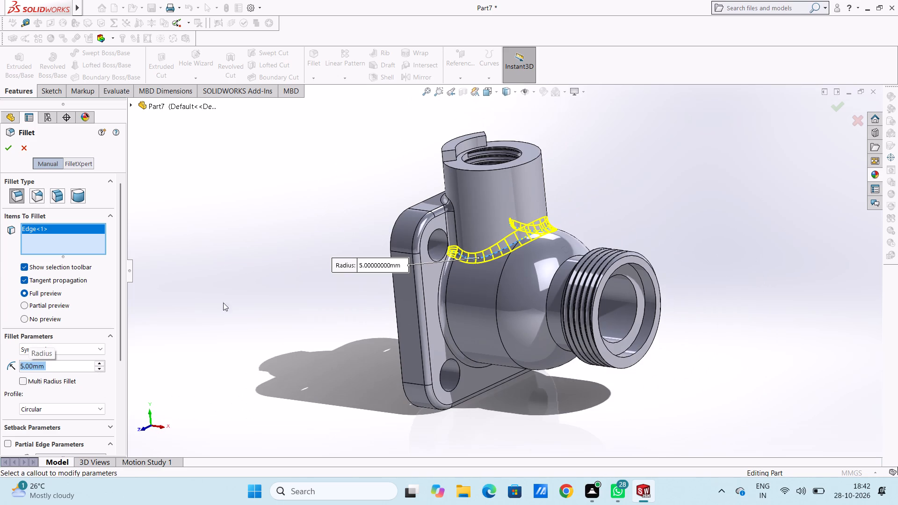
pyautogui.click(7, 150)
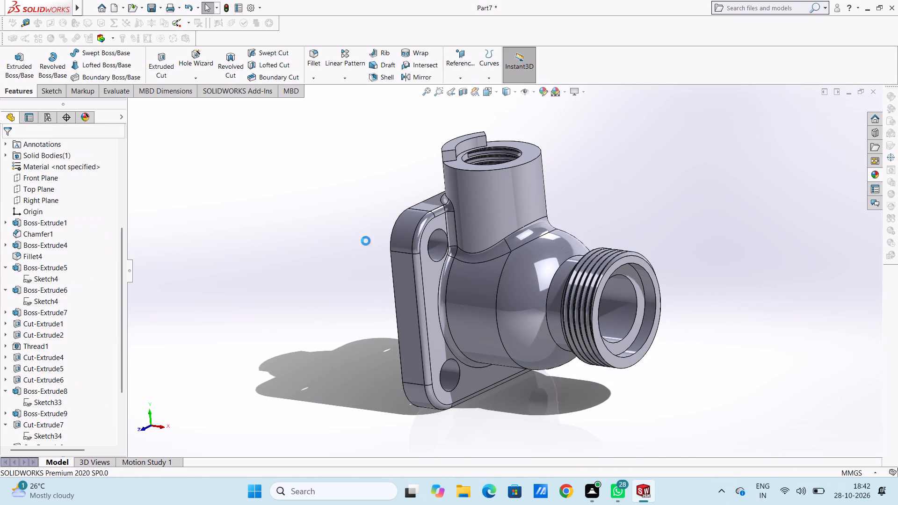
# Fillet the edge where the neck meets the back of the threaded end with a 1 mm radius.
pyautogui.moveTo(368, 224); pyautogui.dragTo(341, 226, button='middle')
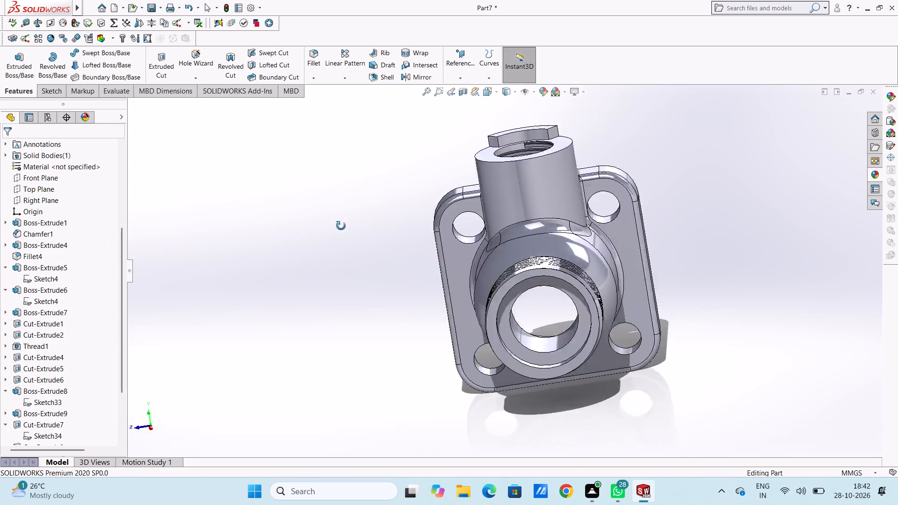
pyautogui.moveTo(341, 226); pyautogui.dragTo(377, 228, button='middle')
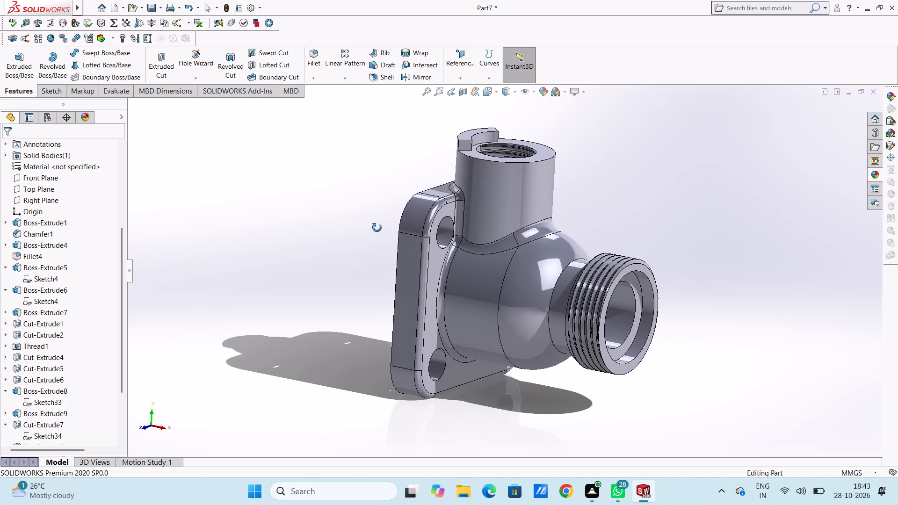
pyautogui.moveTo(377, 228); pyautogui.dragTo(435, 250, button='middle')
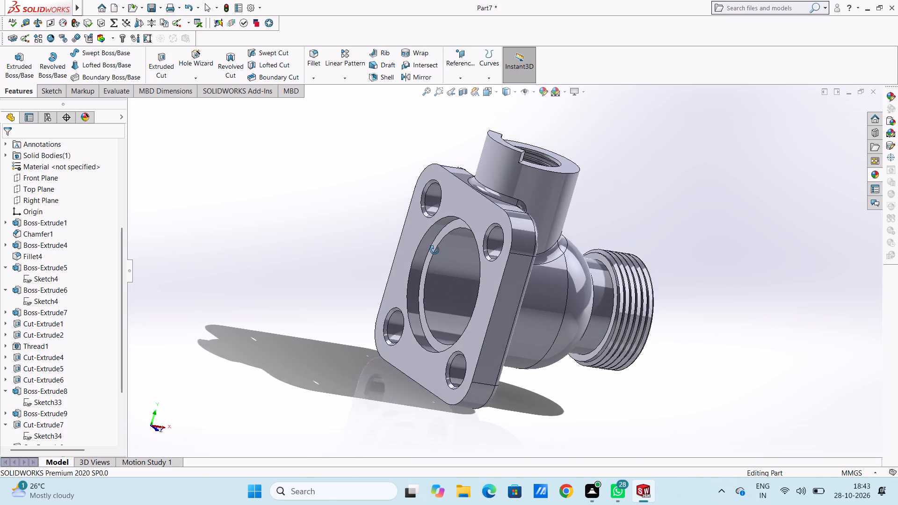
pyautogui.moveTo(435, 250); pyautogui.dragTo(422, 255, button='middle')
pyautogui.click(313, 62)
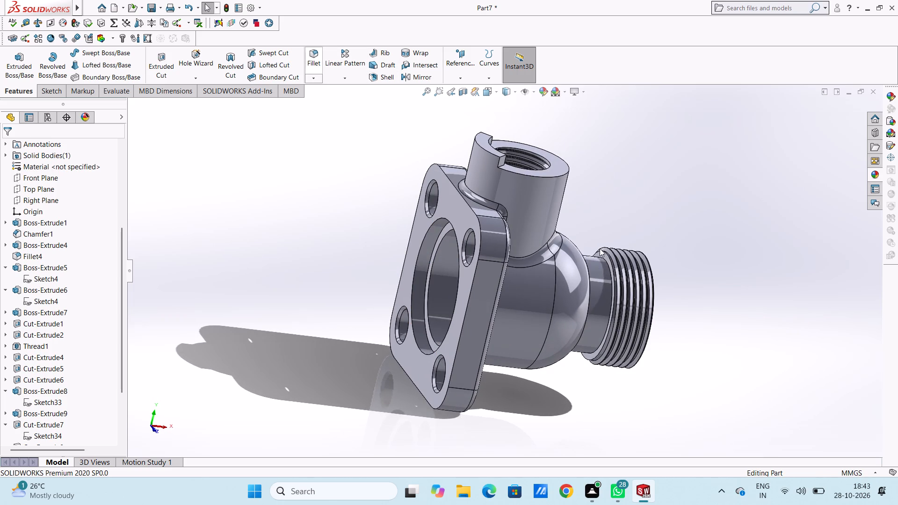
pyautogui.scroll(-3, 619, 283)
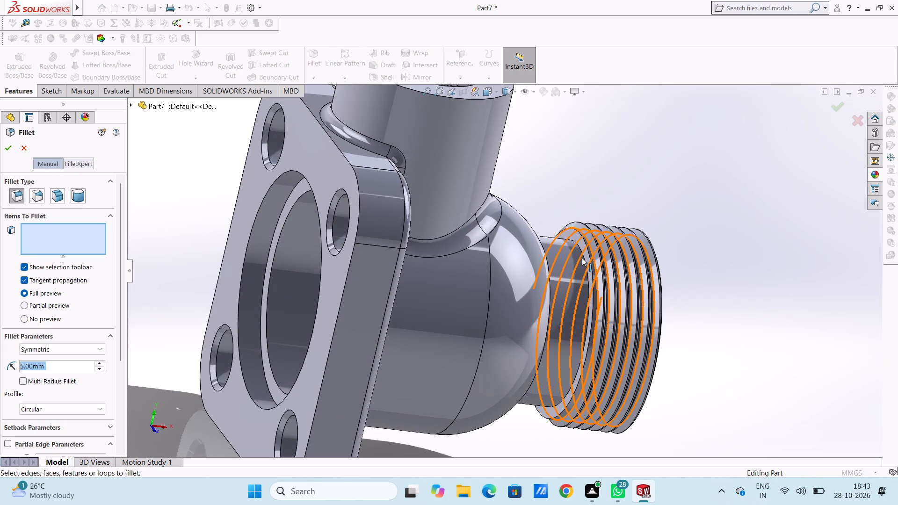
pyautogui.click(585, 259)
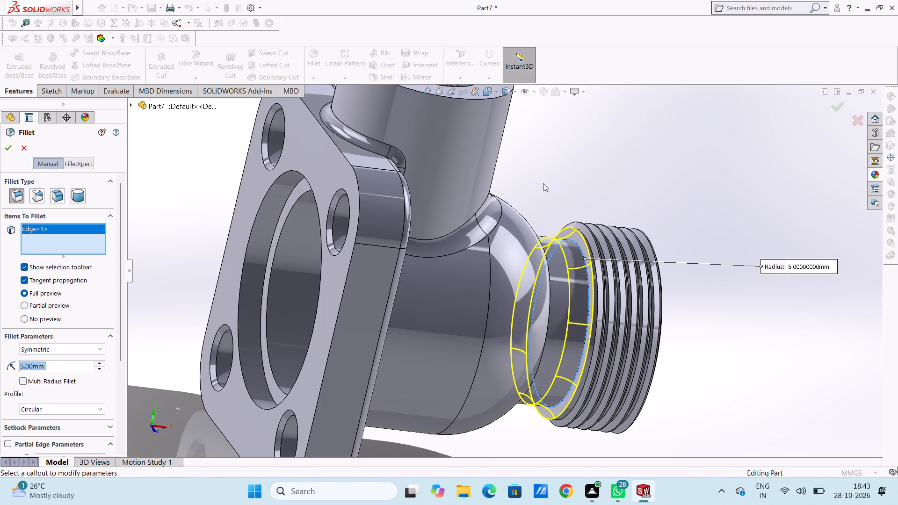
pyautogui.press('1')
pyautogui.press('Return')
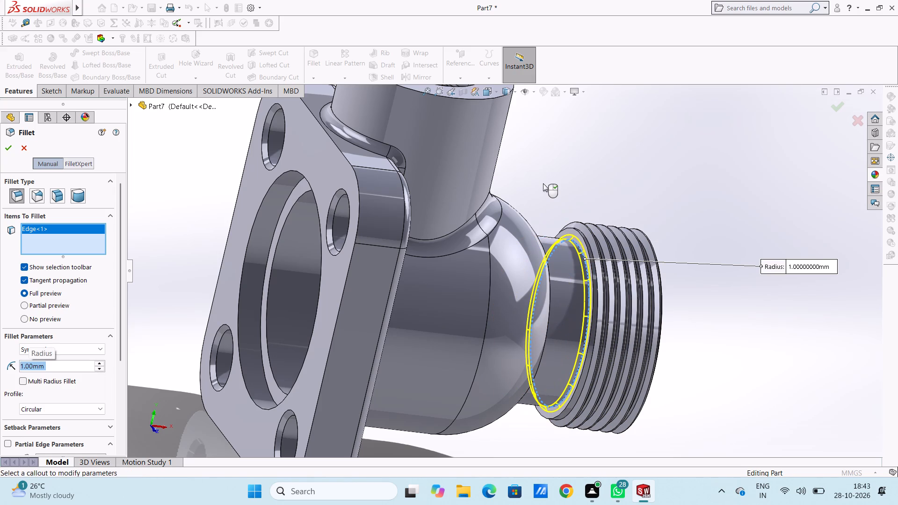
pyautogui.click(7, 152)
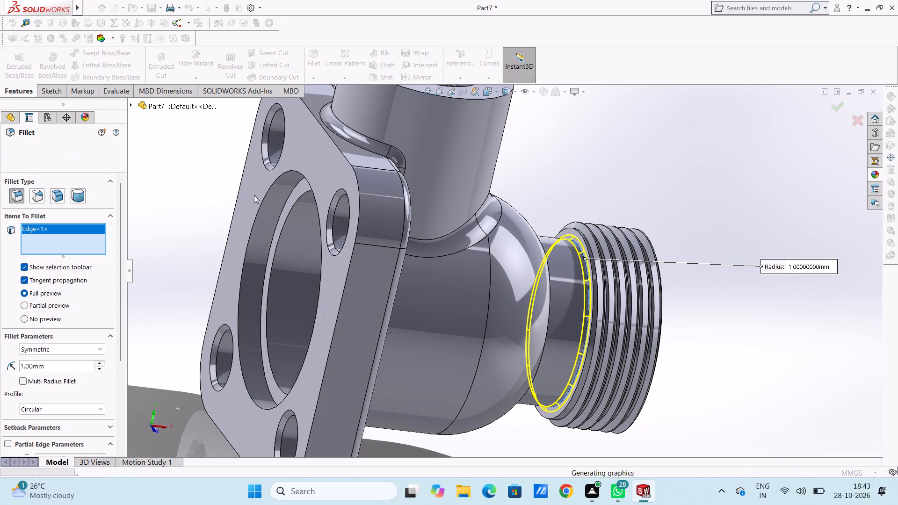
# Inspect the filleted part from several angles and from the isometric view.
pyautogui.scroll(5, 254, 195)
pyautogui.scroll(4, 323, 251)
pyautogui.moveTo(349, 271); pyautogui.dragTo(289, 218, button='middle')
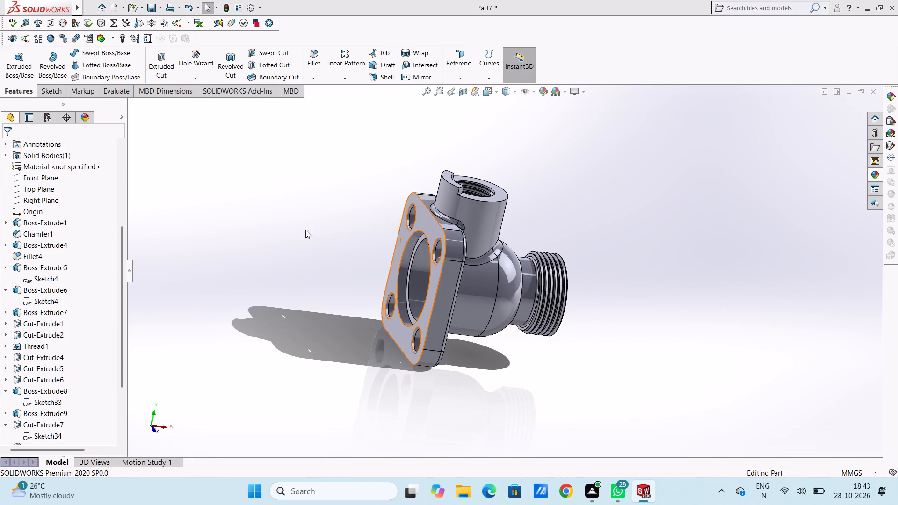
pyautogui.moveTo(339, 267); pyautogui.dragTo(314, 258, button='middle')
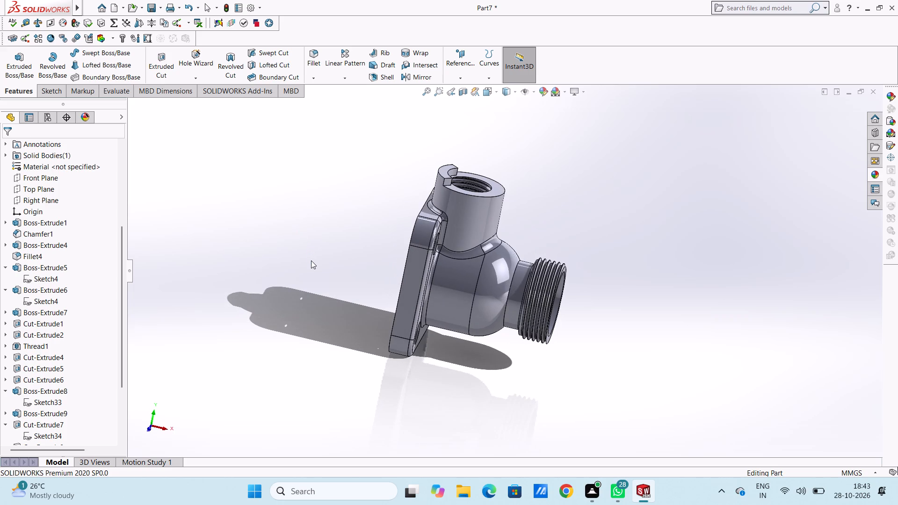
pyautogui.hotkey('ctrl', '7')
pyautogui.press('Escape')
pyautogui.press('Escape')
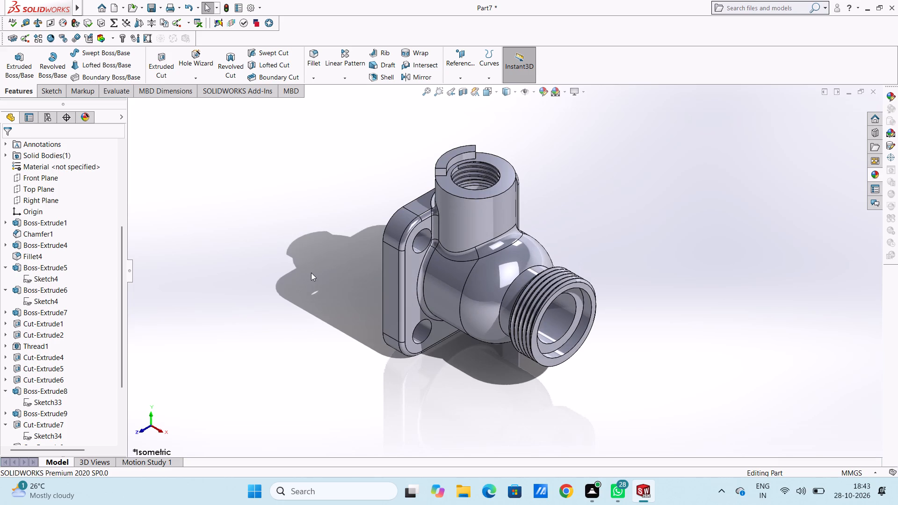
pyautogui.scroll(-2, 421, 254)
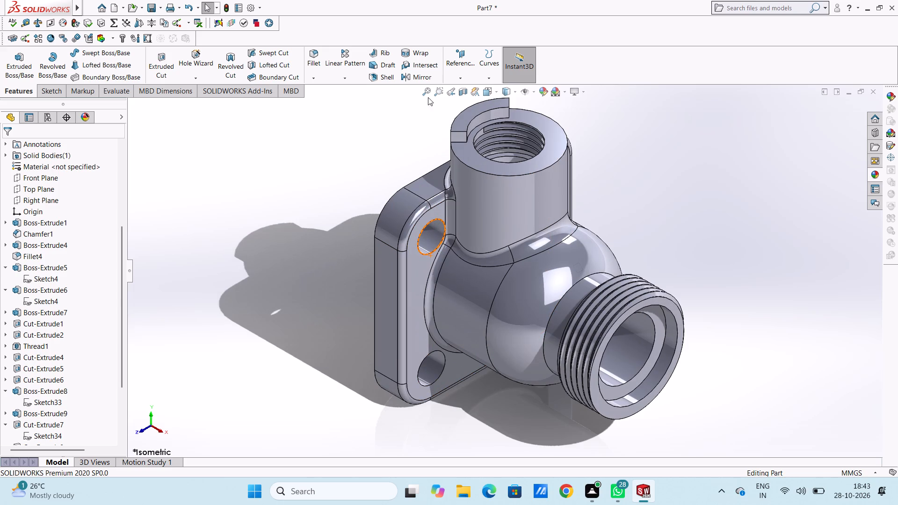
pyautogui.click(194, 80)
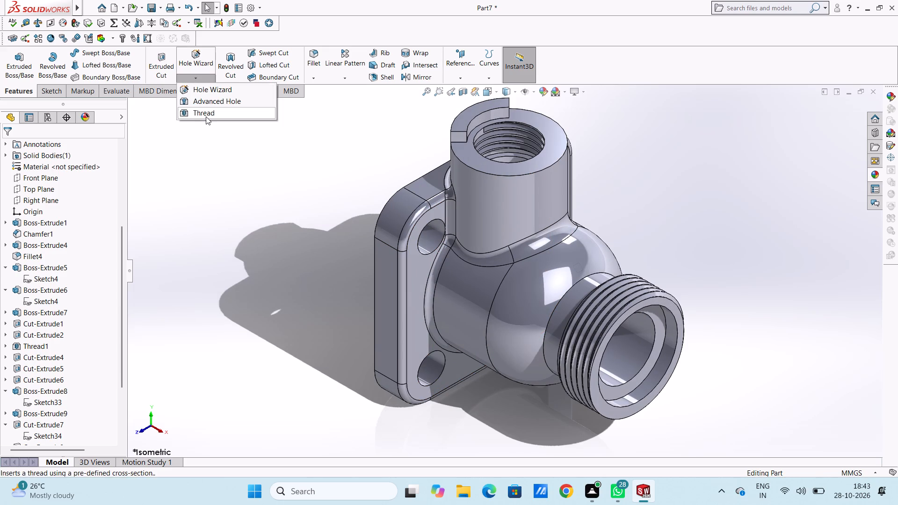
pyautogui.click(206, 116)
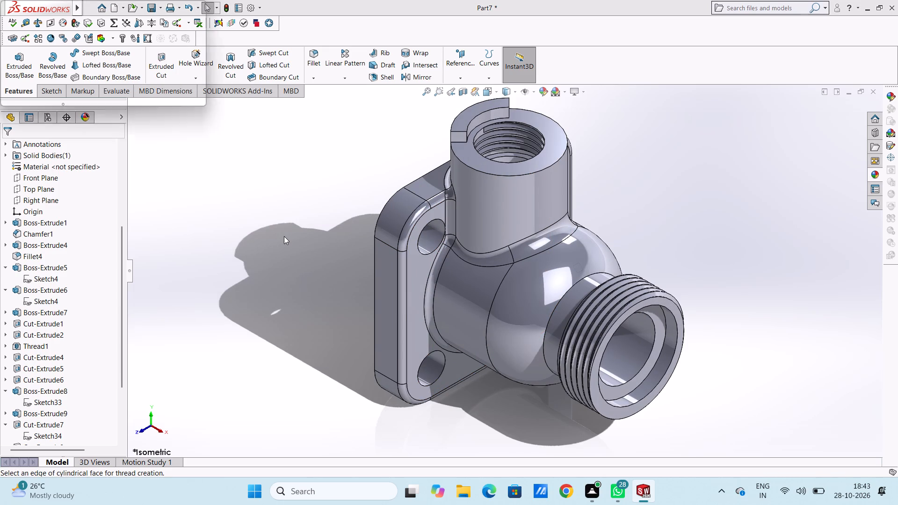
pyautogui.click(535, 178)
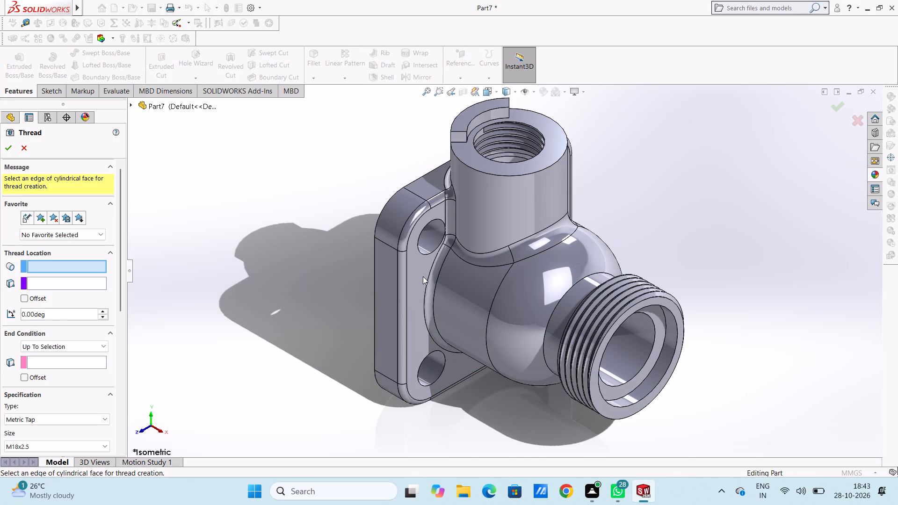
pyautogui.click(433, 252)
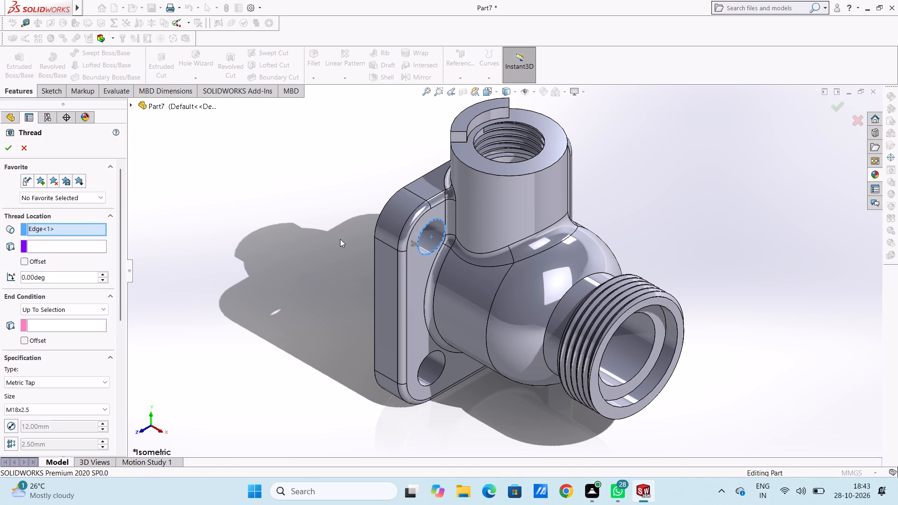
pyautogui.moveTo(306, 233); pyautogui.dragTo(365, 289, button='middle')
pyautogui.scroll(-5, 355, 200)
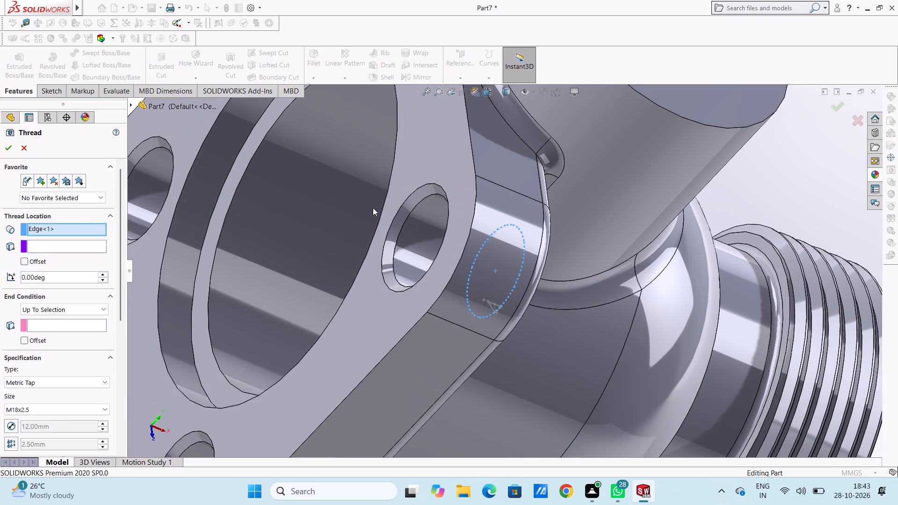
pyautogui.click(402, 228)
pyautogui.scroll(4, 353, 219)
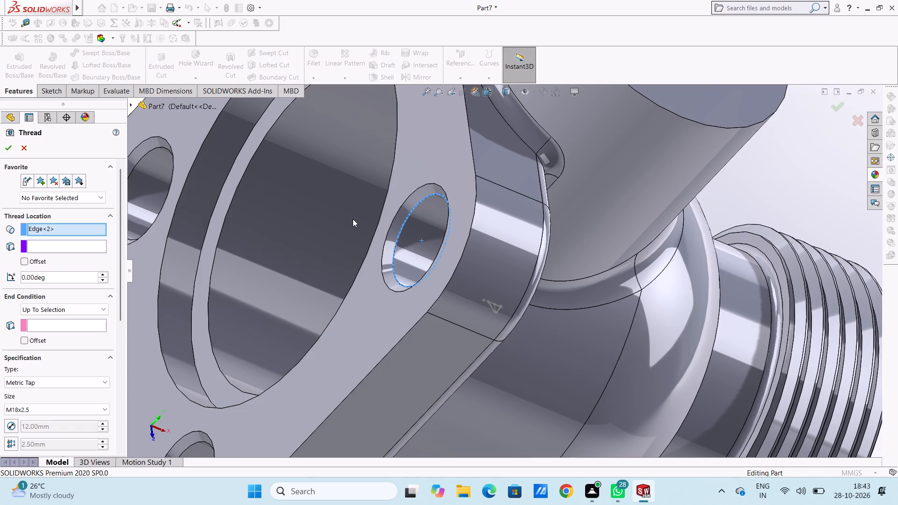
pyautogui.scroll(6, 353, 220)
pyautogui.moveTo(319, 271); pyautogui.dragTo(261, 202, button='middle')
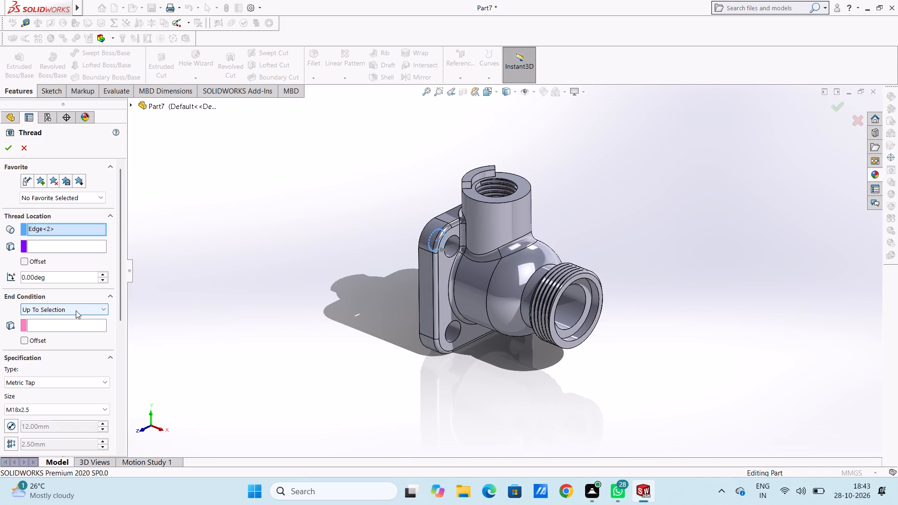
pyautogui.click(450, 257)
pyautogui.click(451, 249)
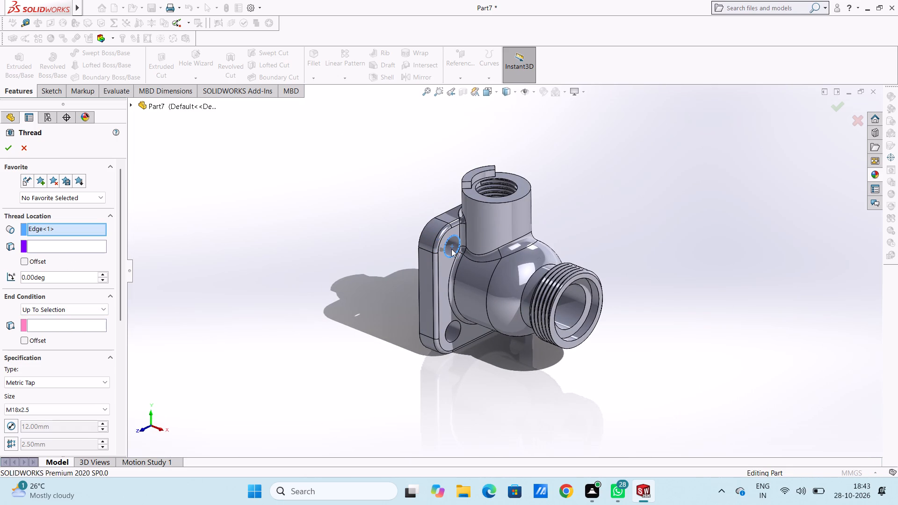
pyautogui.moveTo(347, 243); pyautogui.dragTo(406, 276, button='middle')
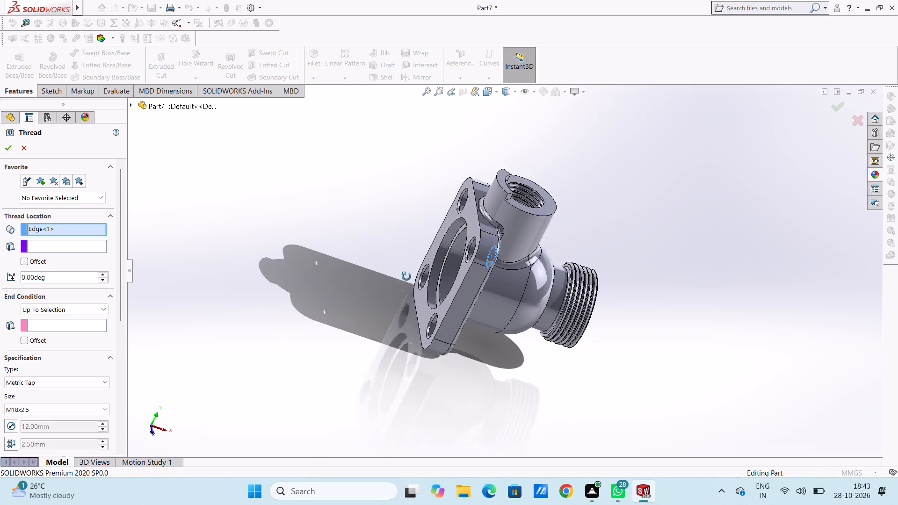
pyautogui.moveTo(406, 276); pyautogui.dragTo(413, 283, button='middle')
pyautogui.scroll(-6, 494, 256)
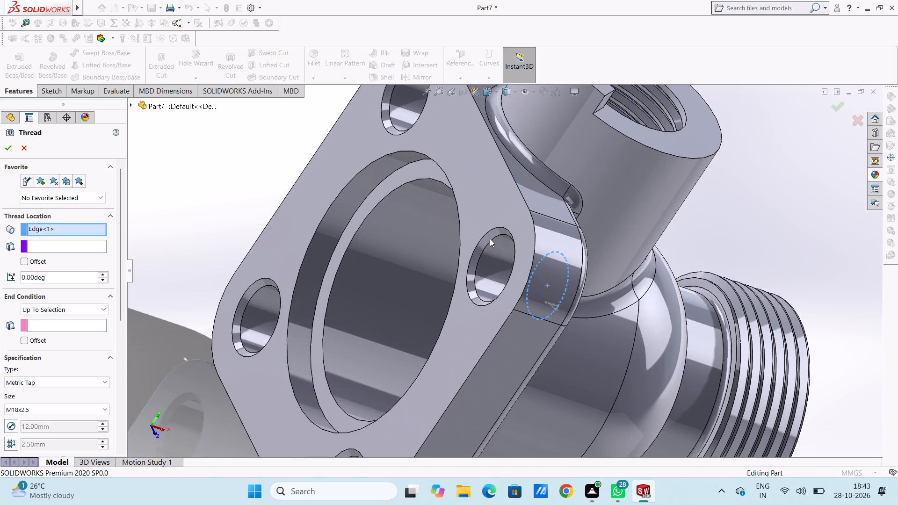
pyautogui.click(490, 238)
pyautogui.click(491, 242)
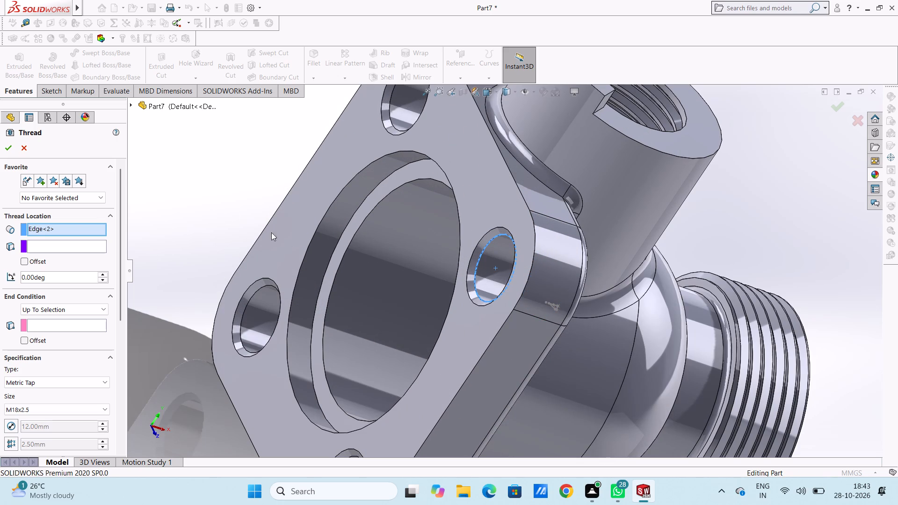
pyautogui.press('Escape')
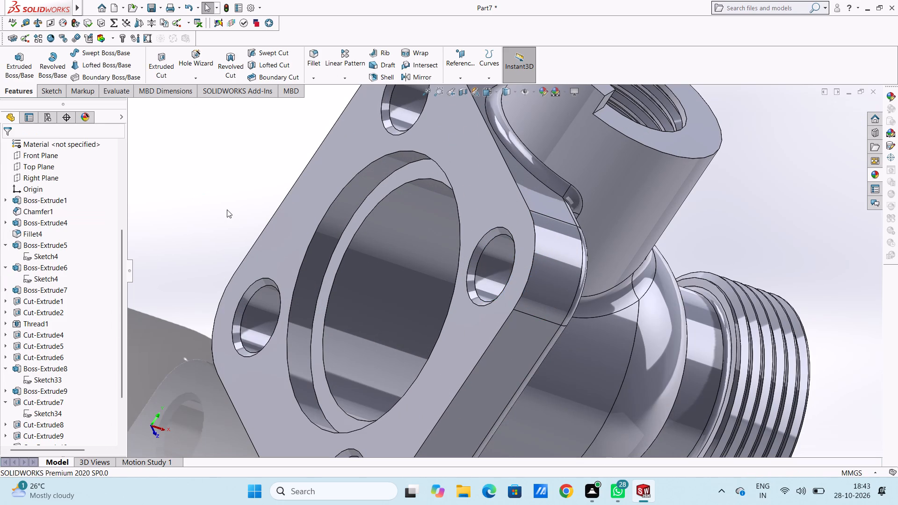
# Start a Thread from the inner chamfer edge of a hole on the plate's back face, with a blind depth of 9 mm.
pyautogui.click(195, 80)
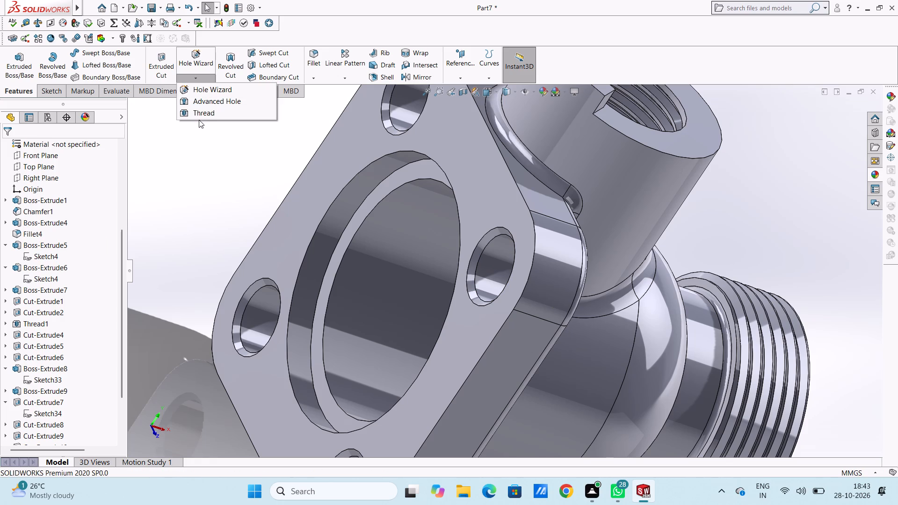
pyautogui.click(200, 115)
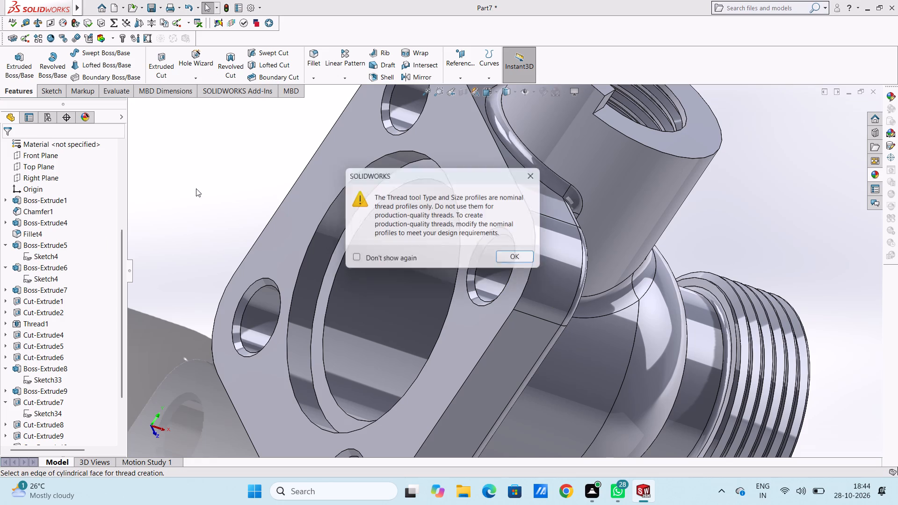
pyautogui.click(539, 177)
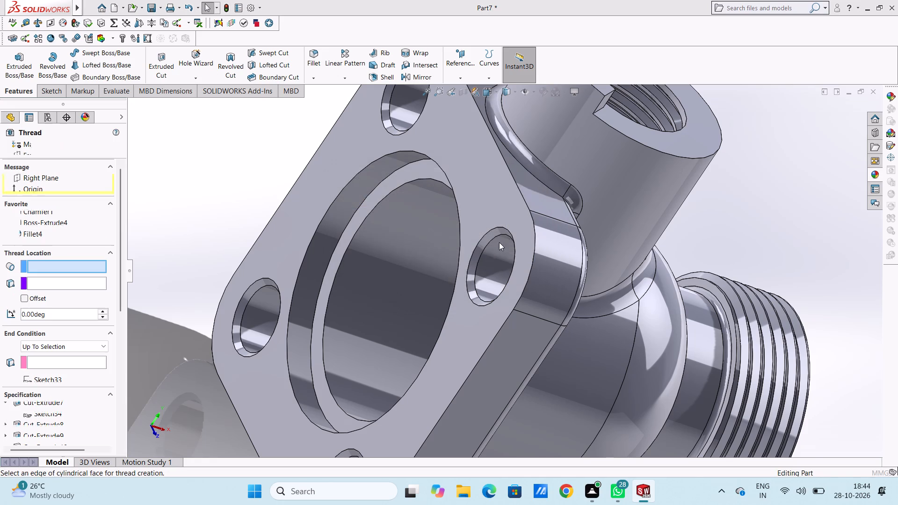
pyautogui.click(478, 263)
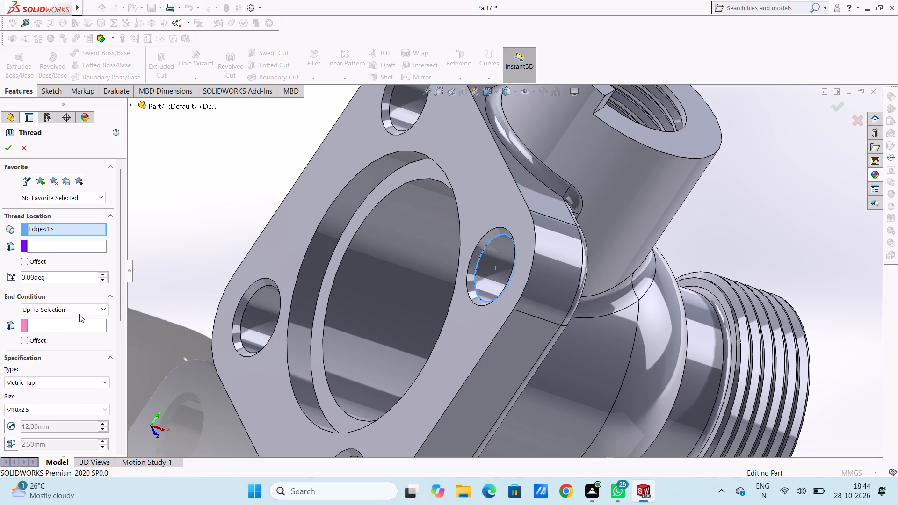
pyautogui.click(80, 313)
pyautogui.click(68, 323)
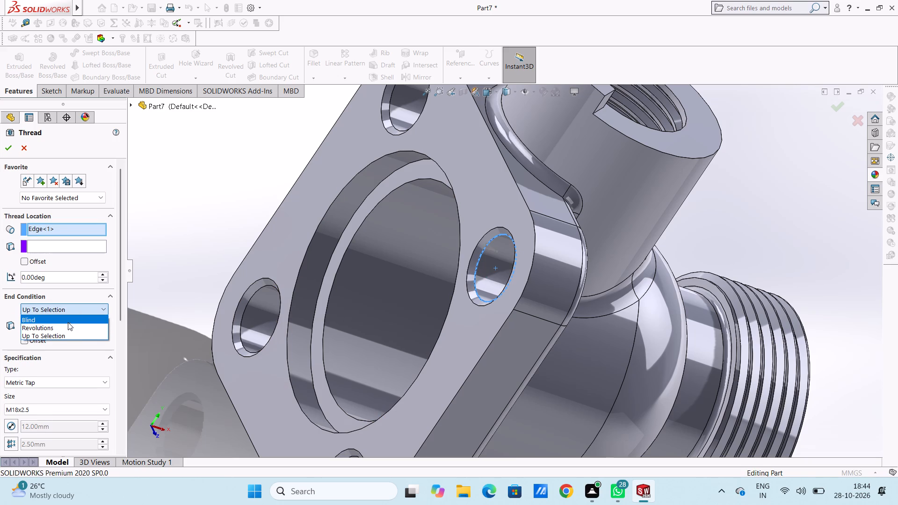
pyautogui.scroll(2, 226, 182)
pyautogui.moveTo(241, 202); pyautogui.dragTo(234, 197, button='middle')
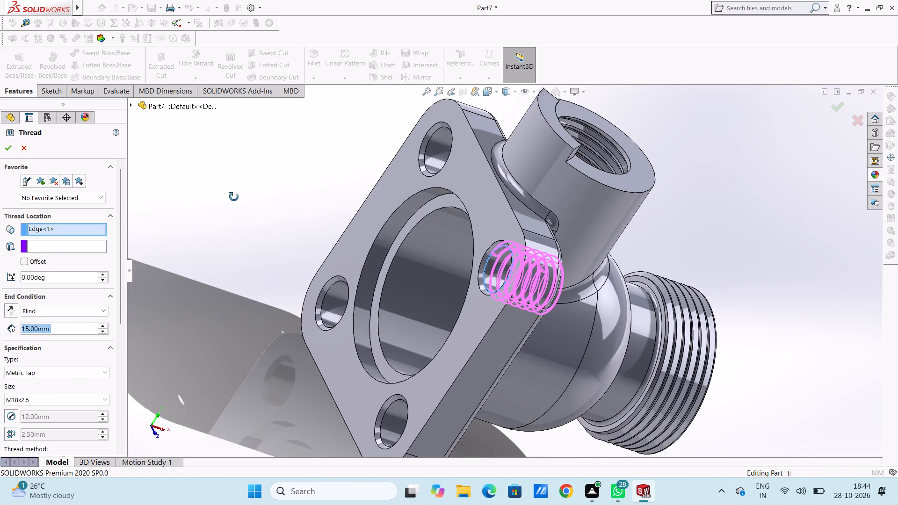
pyautogui.moveTo(234, 197); pyautogui.dragTo(210, 176, button='middle')
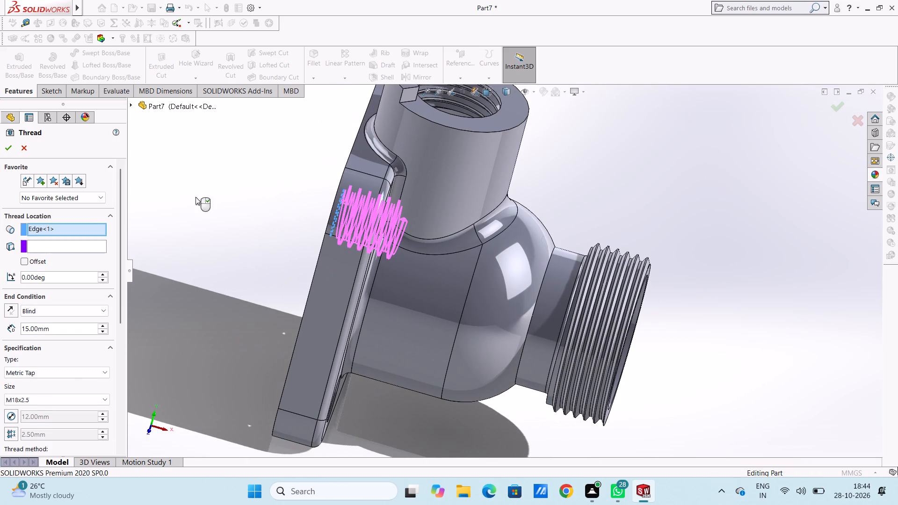
pyautogui.doubleClick(66, 325)
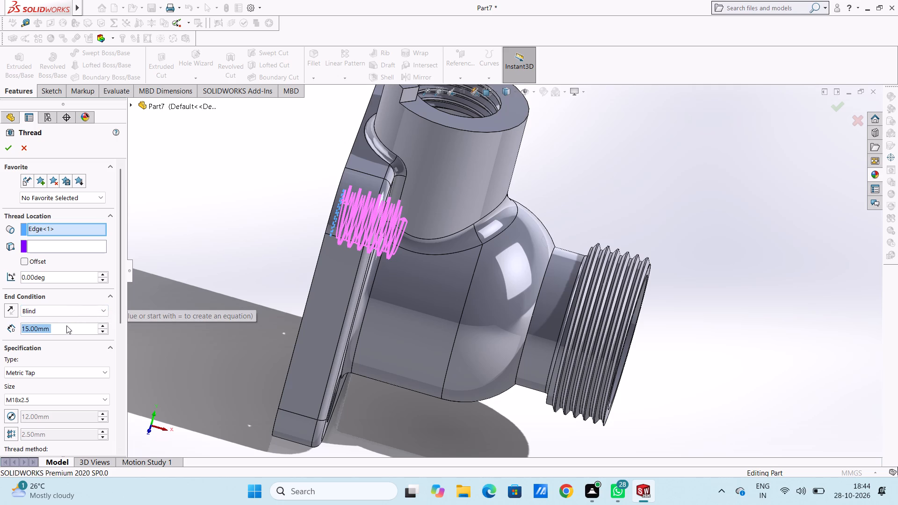
pyautogui.press('9')
pyautogui.press('Return')
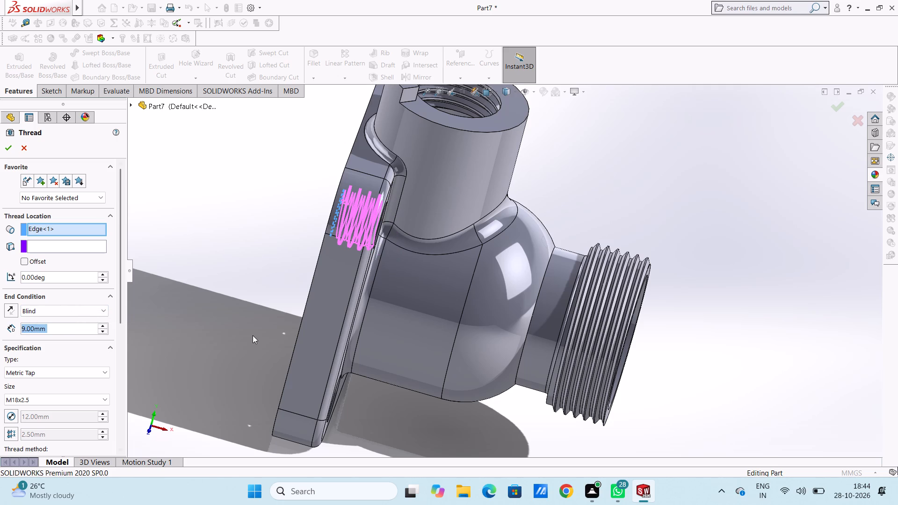
# Set the thread type to Inch Die and lengthen its blind depth to 10 mm, then 11 mm.
pyautogui.click(52, 373)
pyautogui.click(43, 382)
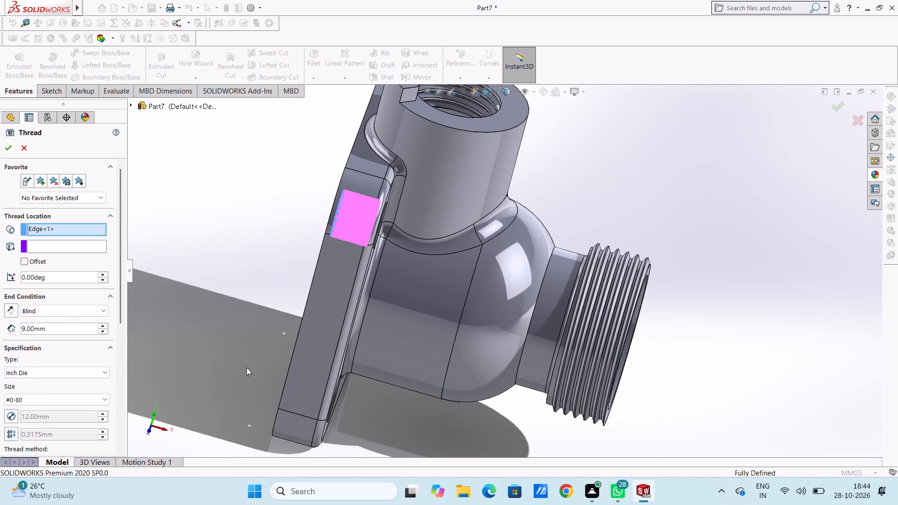
pyautogui.moveTo(246, 368); pyautogui.dragTo(229, 314, button='middle')
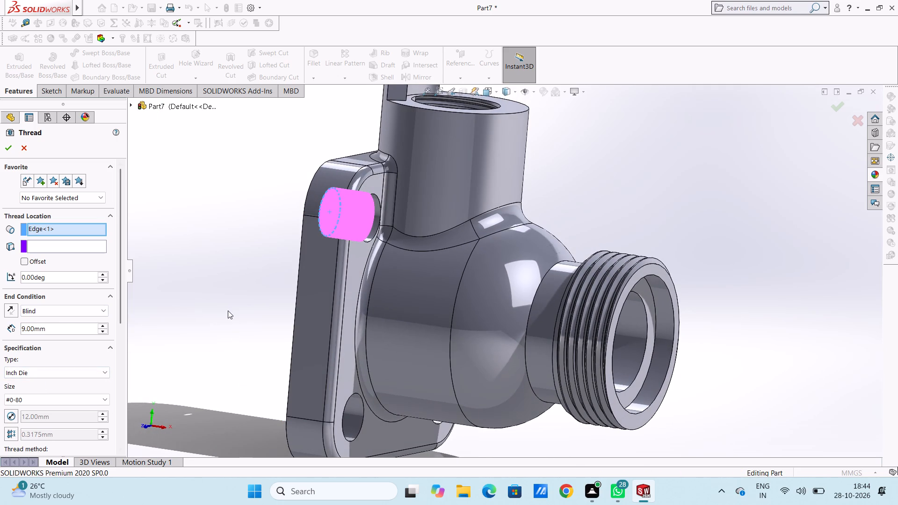
pyautogui.moveTo(228, 310); pyautogui.dragTo(231, 313, button='middle')
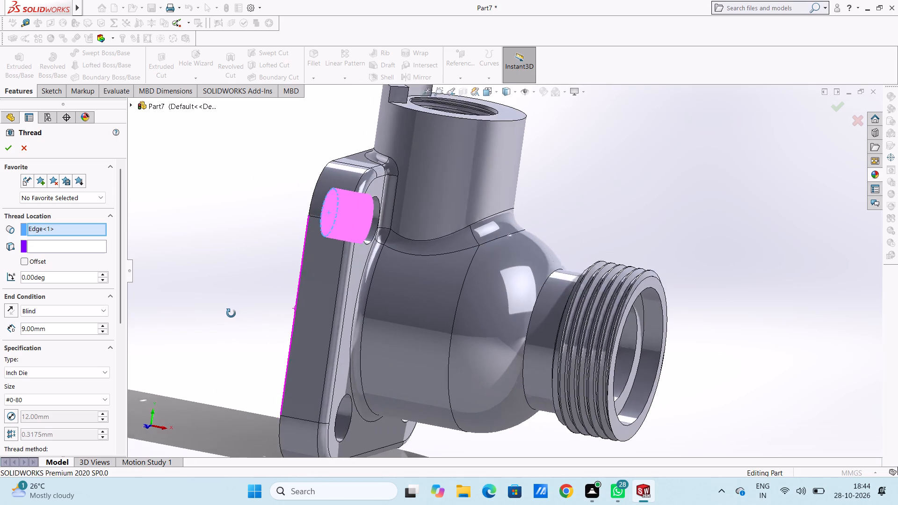
pyautogui.moveTo(231, 313); pyautogui.dragTo(242, 333, button='middle')
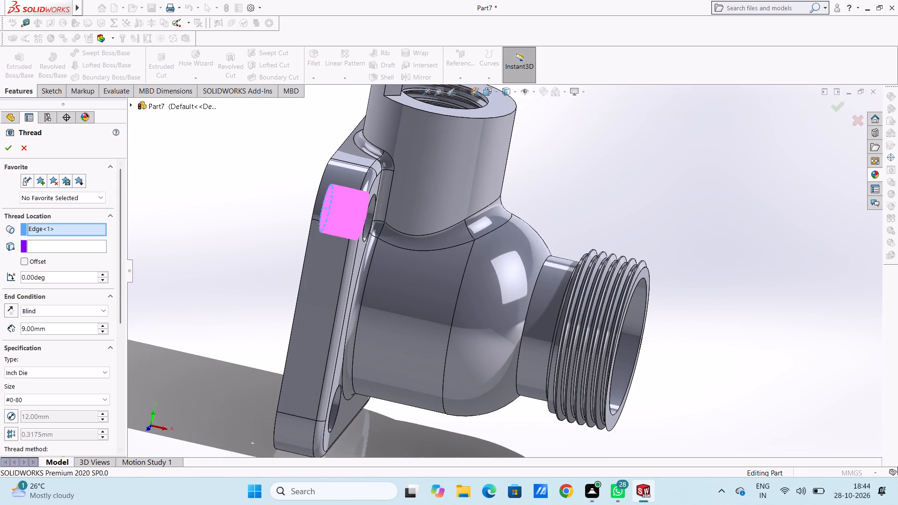
pyautogui.doubleClick(63, 328)
pyautogui.write('10')
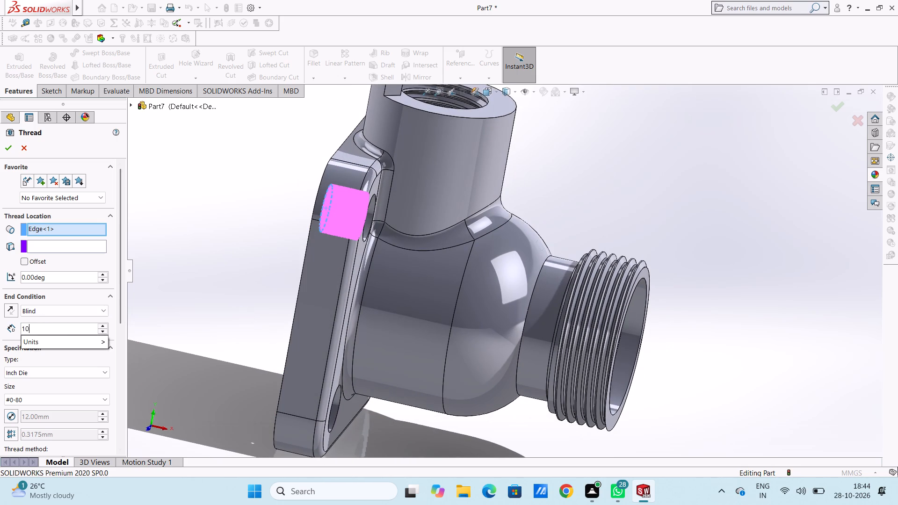
pyautogui.press('Return')
pyautogui.write('11')
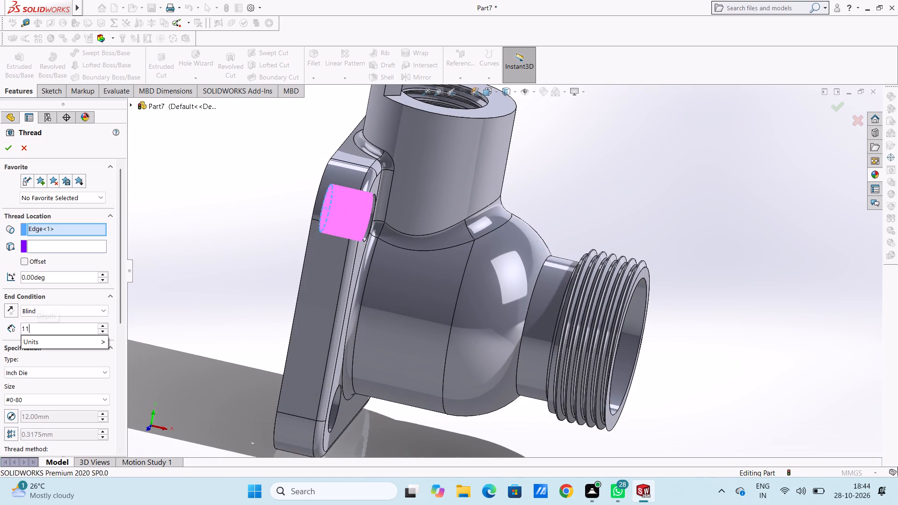
pyautogui.press('Return')
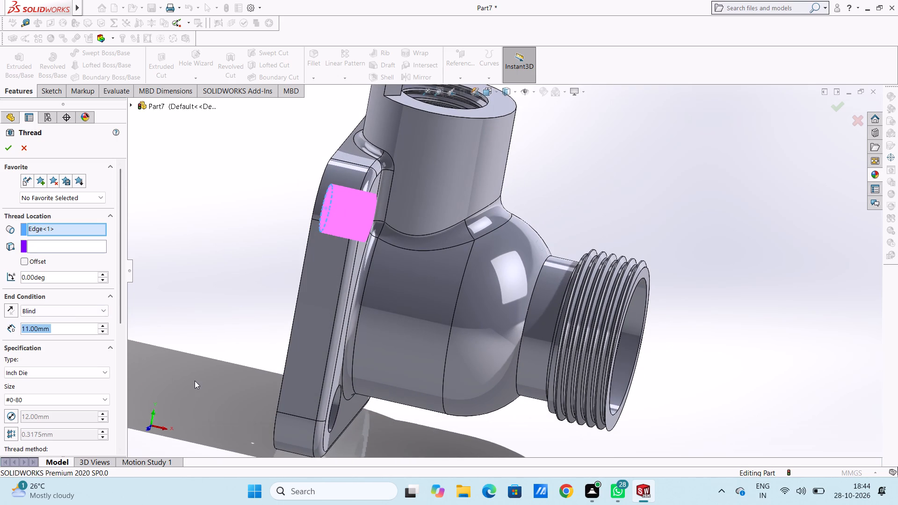
pyautogui.moveTo(223, 346); pyautogui.dragTo(197, 328, button='middle')
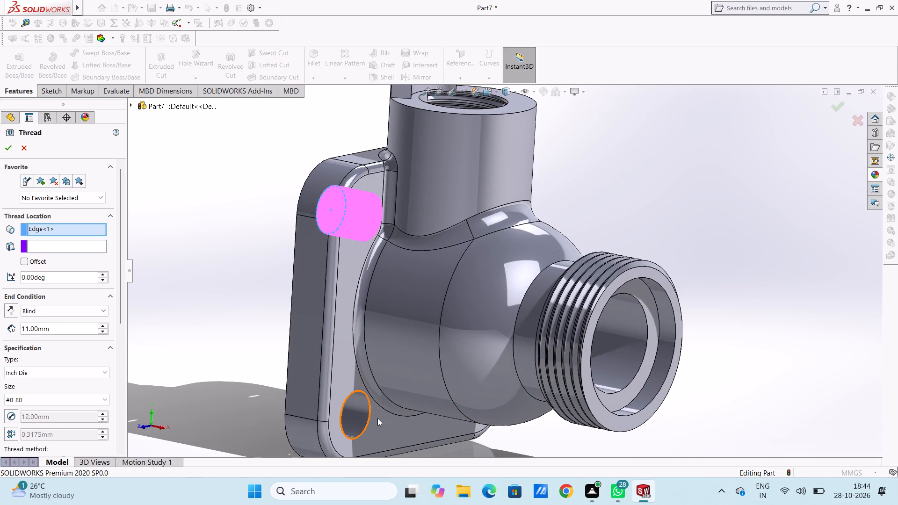
# Move the thread location to the lower plate hole's edge facing the threaded end and try to create the cut thread.
pyautogui.keyDown('ctrl'); pyautogui.click(366, 427); pyautogui.keyUp('ctrl')
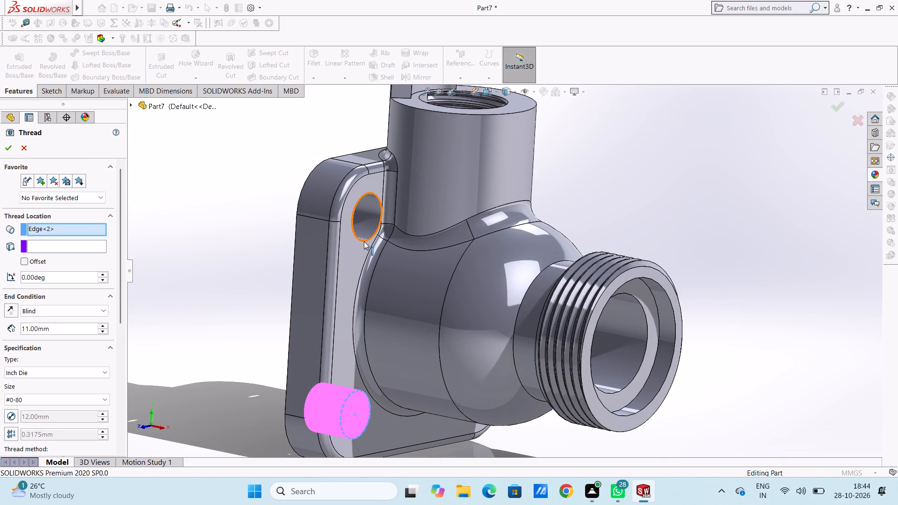
pyautogui.click(5, 149)
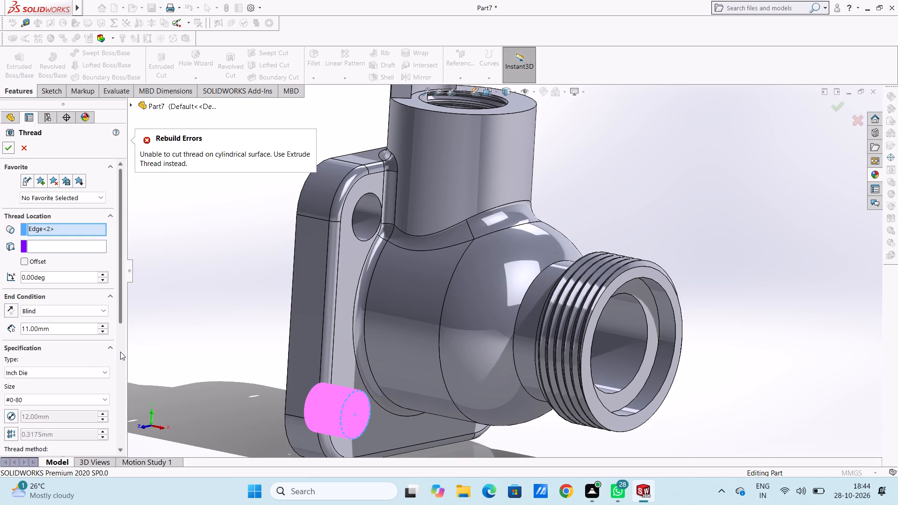
# Set the thread size to #10-24 and the type to Inch Tap, and cut the 11 mm thread in the lower plate hole.
pyautogui.scroll(-2, 120, 352)
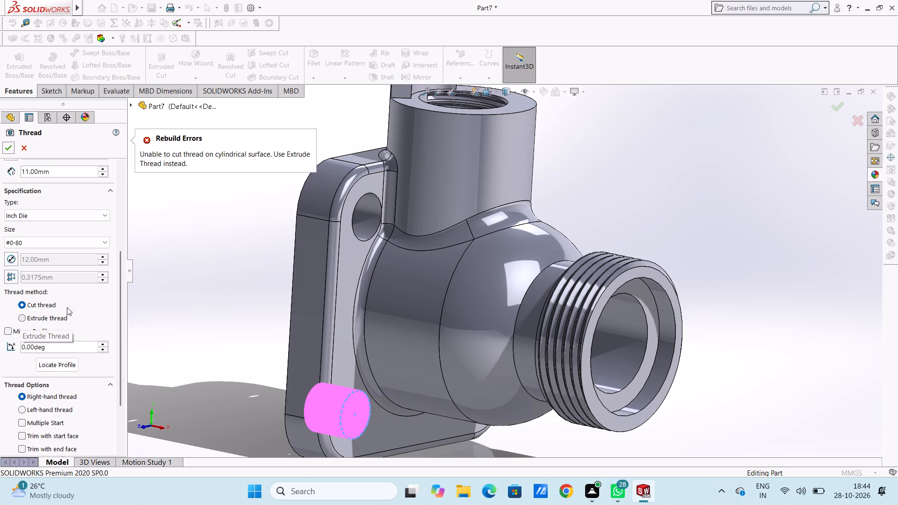
pyautogui.scroll(1, 121, 269)
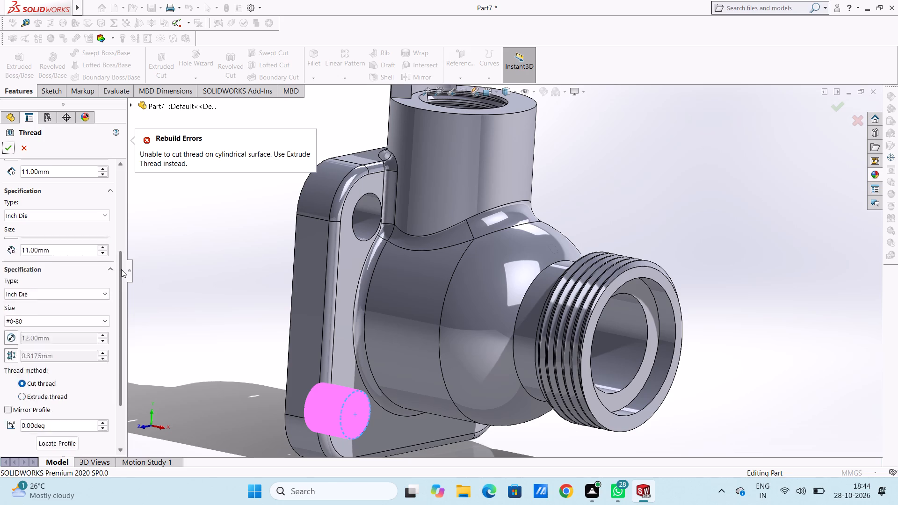
pyautogui.scroll(2, 121, 269)
pyautogui.click(72, 311)
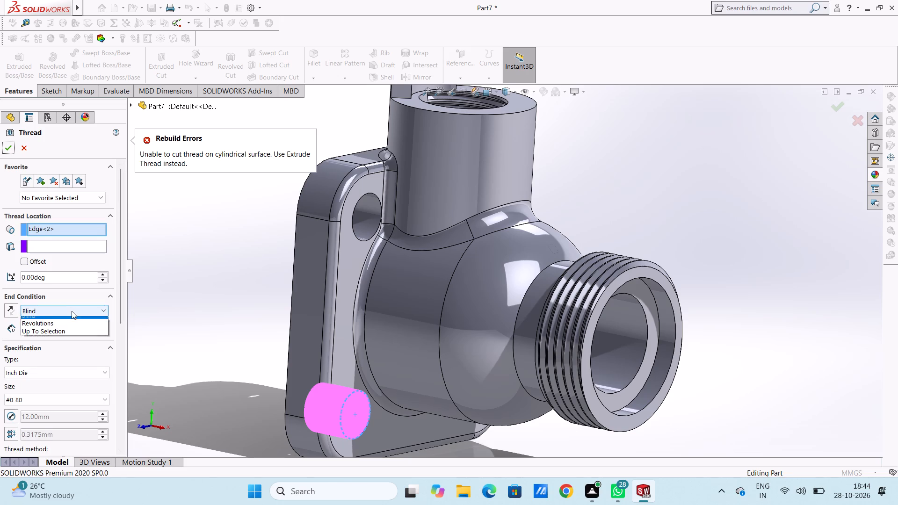
pyautogui.click(162, 303)
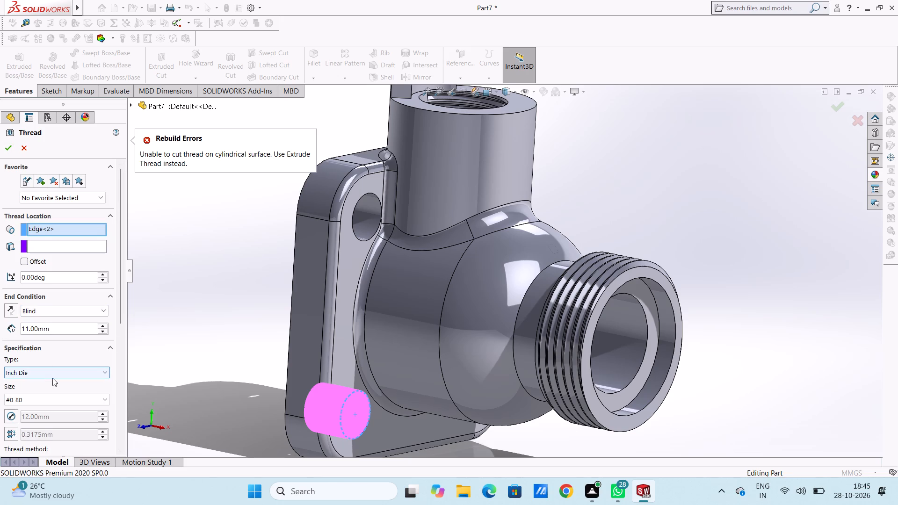
pyautogui.click(62, 404)
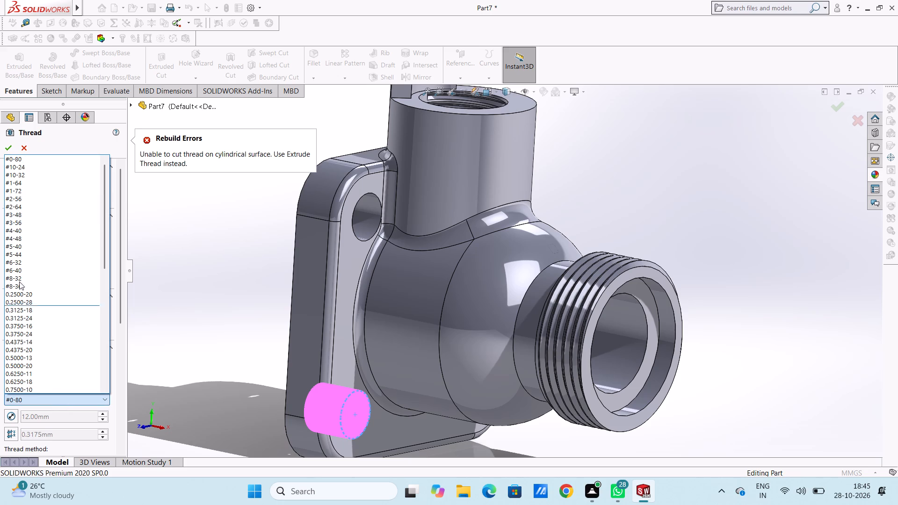
pyautogui.click(14, 166)
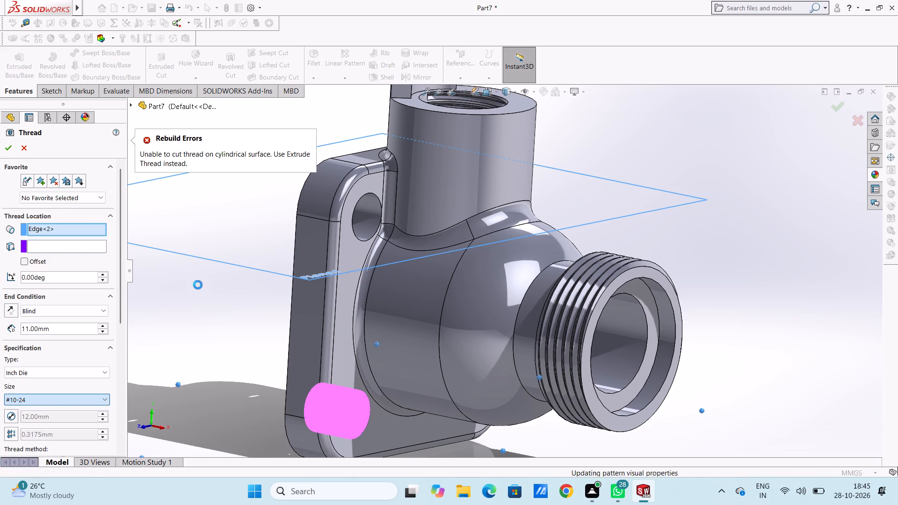
pyautogui.click(5, 149)
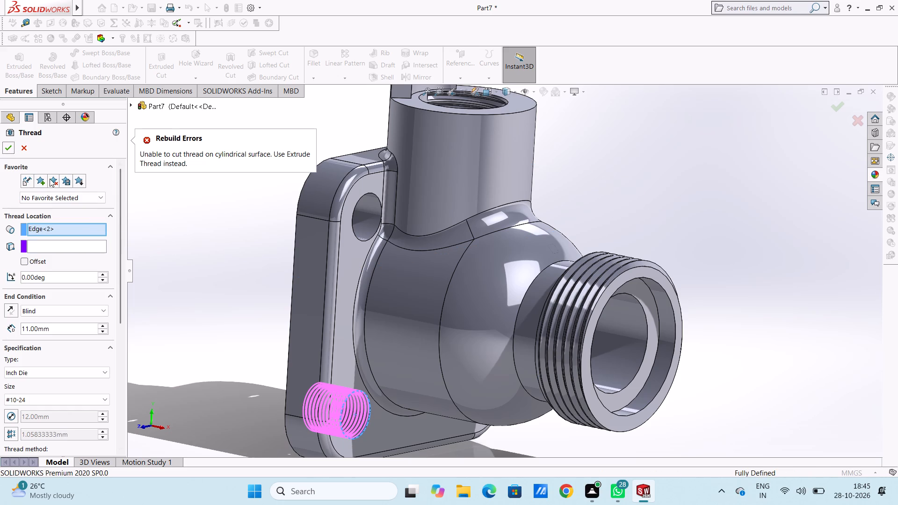
pyautogui.click(3, 145)
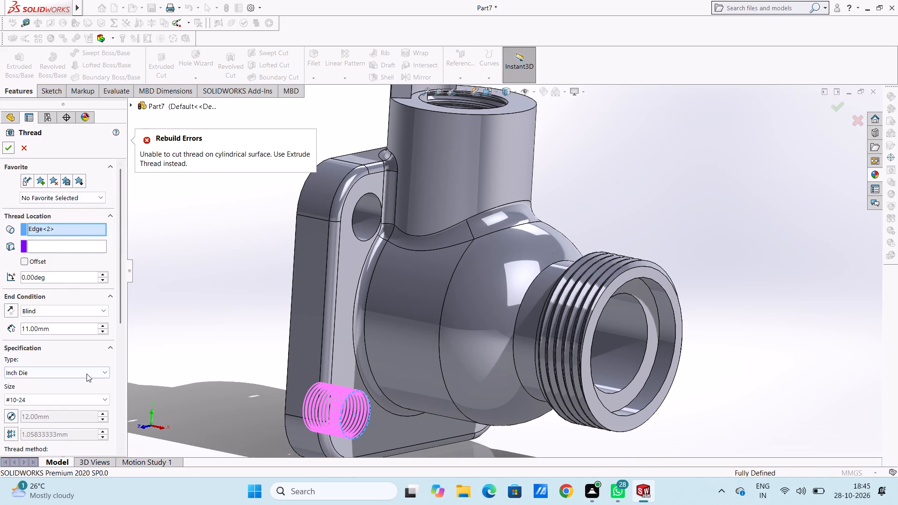
pyautogui.click(79, 372)
pyautogui.click(60, 390)
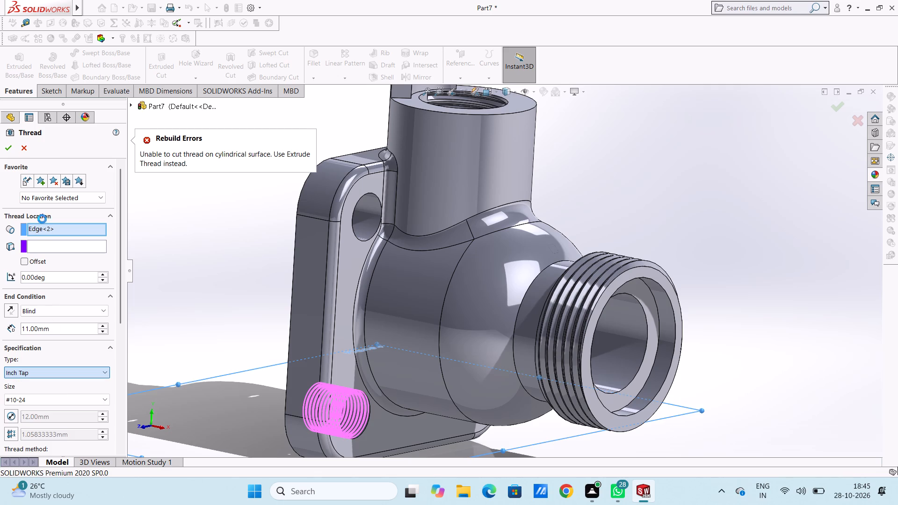
pyautogui.click(10, 148)
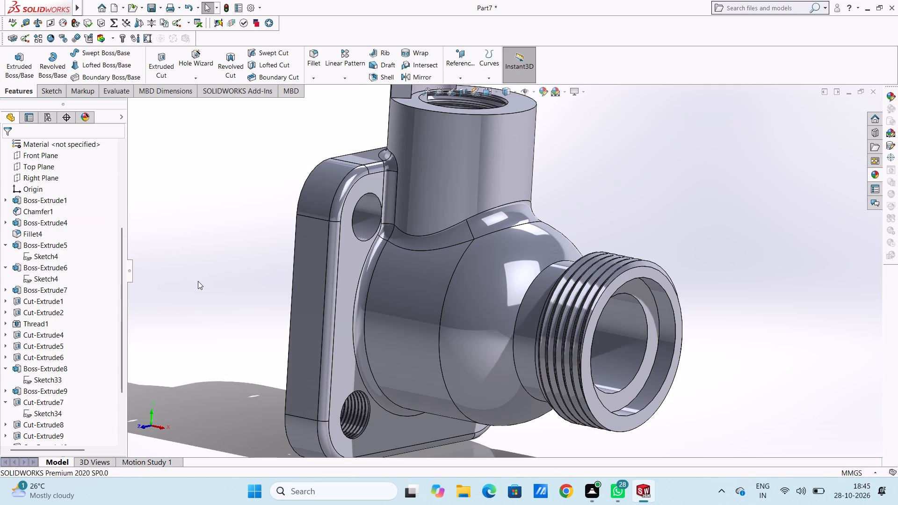
# Cut an 11 mm deep Inch Tap #10-24 thread in the plate hole directly above the threaded one.
pyautogui.click(188, 79)
pyautogui.click(196, 111)
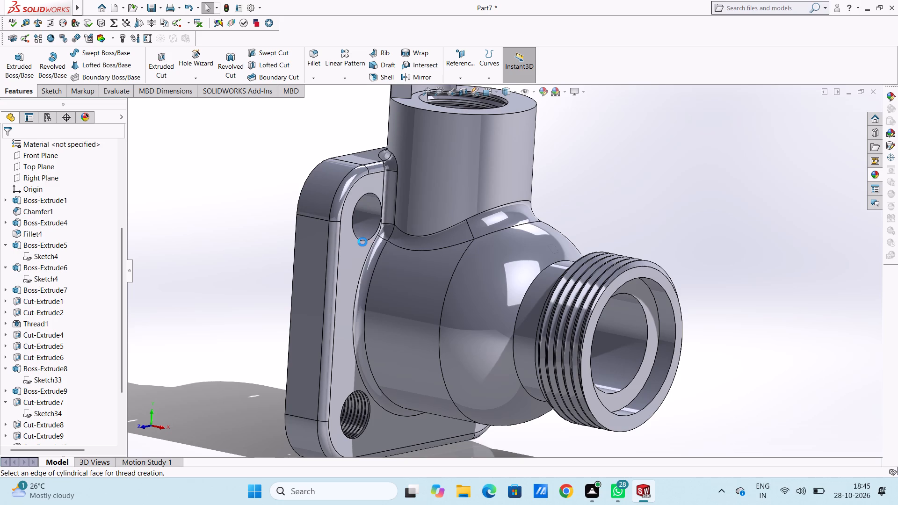
pyautogui.click(535, 175)
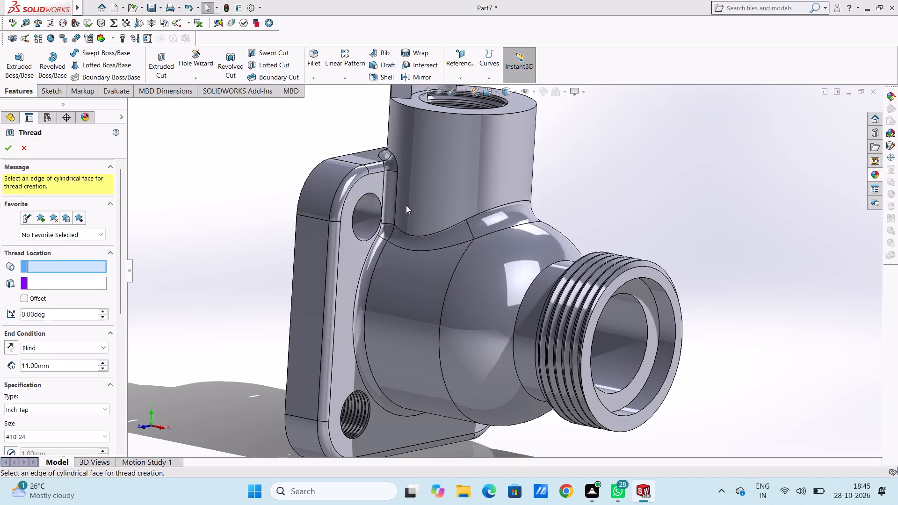
pyautogui.click(368, 239)
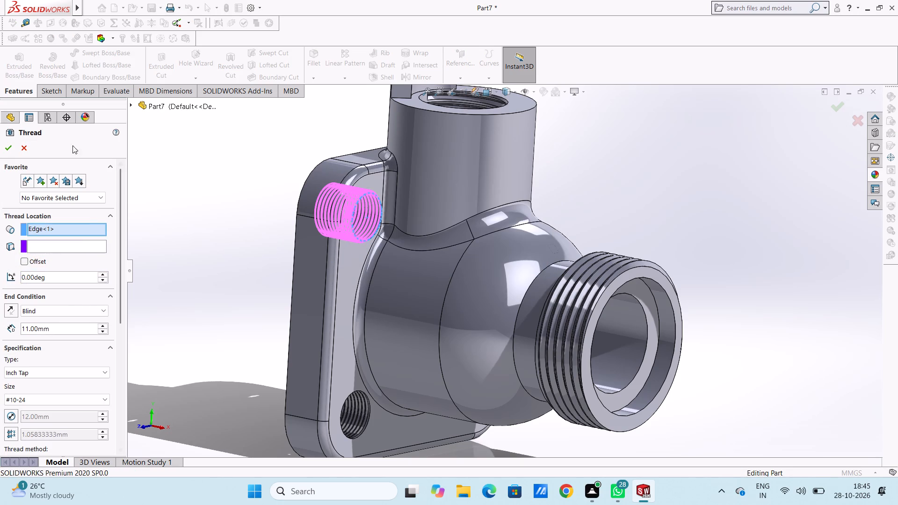
pyautogui.click(9, 150)
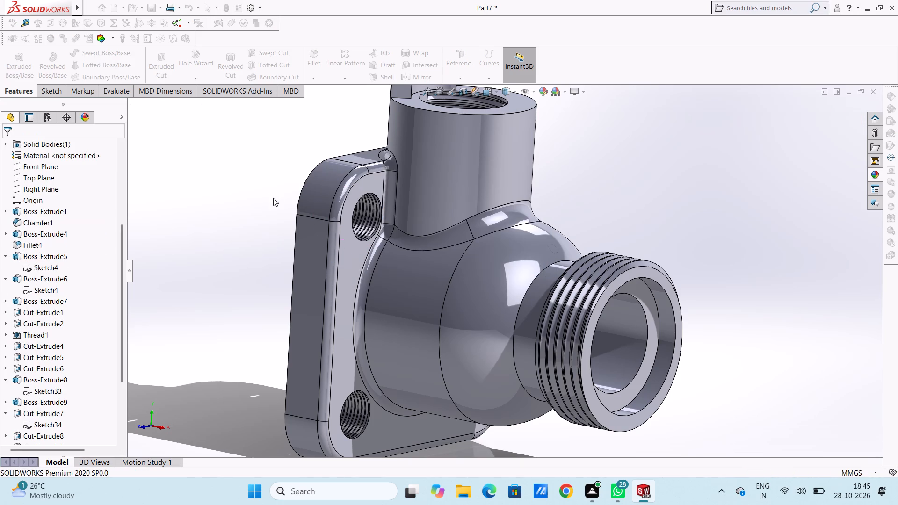
# Cut an 11 mm deep Inch Tap #10-24 thread in the upper plate hole on the other side of the boss.
pyautogui.moveTo(588, 201); pyautogui.dragTo(514, 234, button='middle')
pyautogui.scroll(-1, 714, 133)
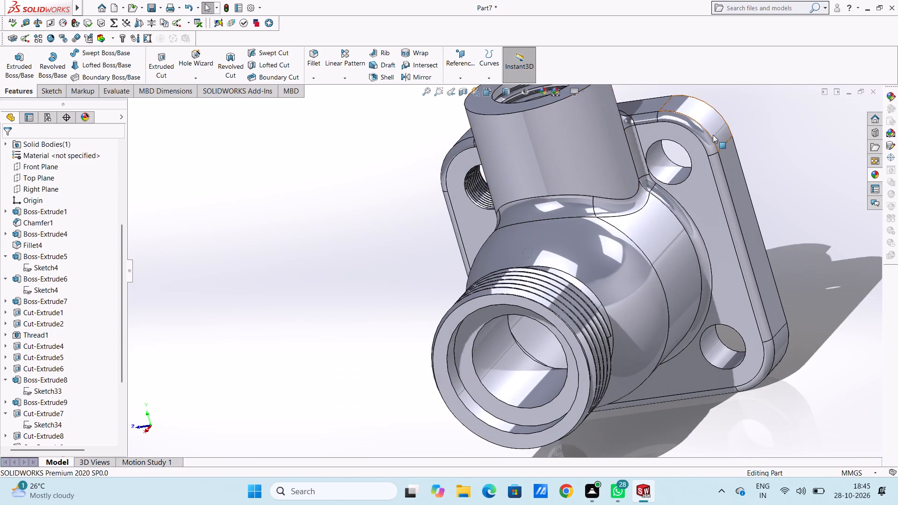
pyautogui.scroll(-2, 713, 135)
pyautogui.click(193, 79)
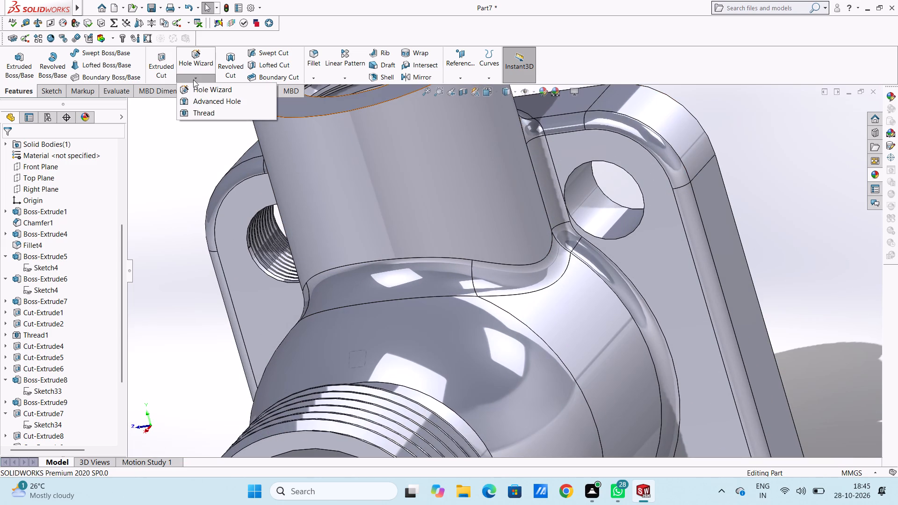
pyautogui.click(215, 114)
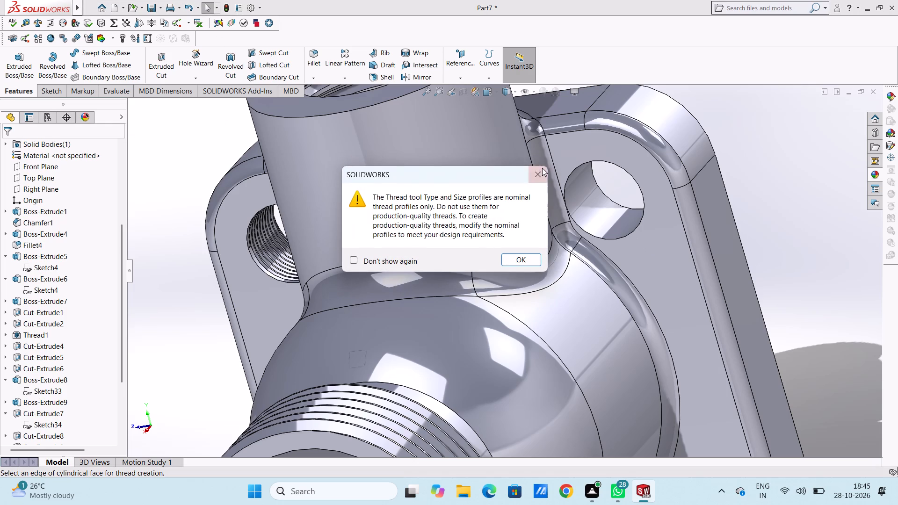
pyautogui.click(537, 174)
pyautogui.click(628, 234)
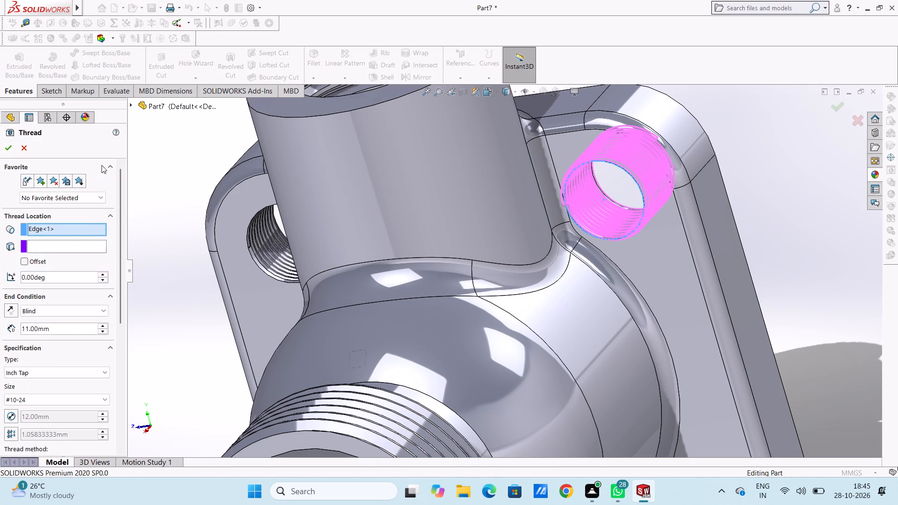
pyautogui.click(7, 151)
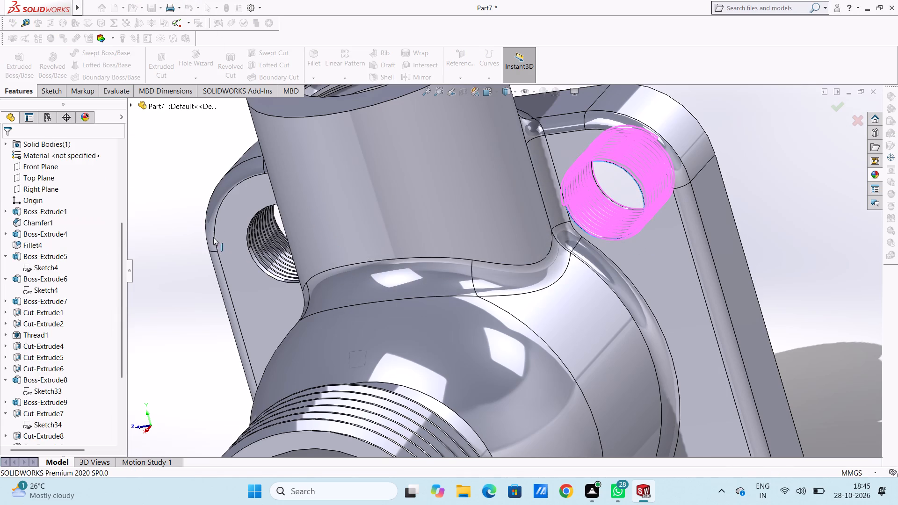
# Cut an 11 mm deep Inch Tap #10-24 thread in the remaining lower plate hole.
pyautogui.scroll(5, 231, 245)
pyautogui.scroll(-3, 548, 395)
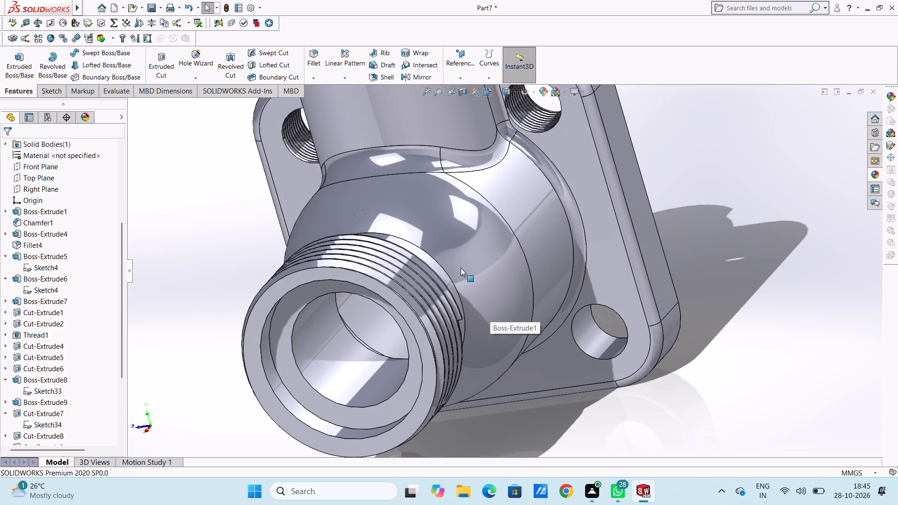
pyautogui.click(194, 81)
pyautogui.click(210, 114)
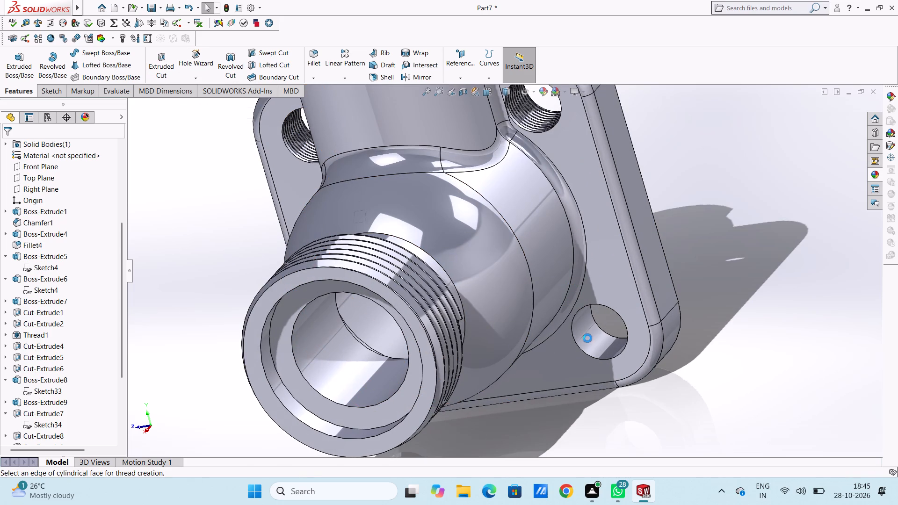
pyautogui.click(536, 170)
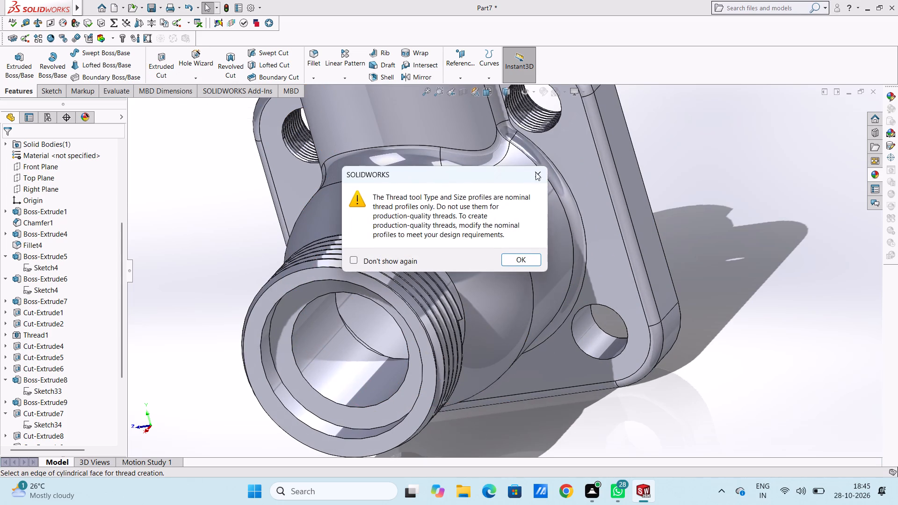
pyautogui.click(577, 345)
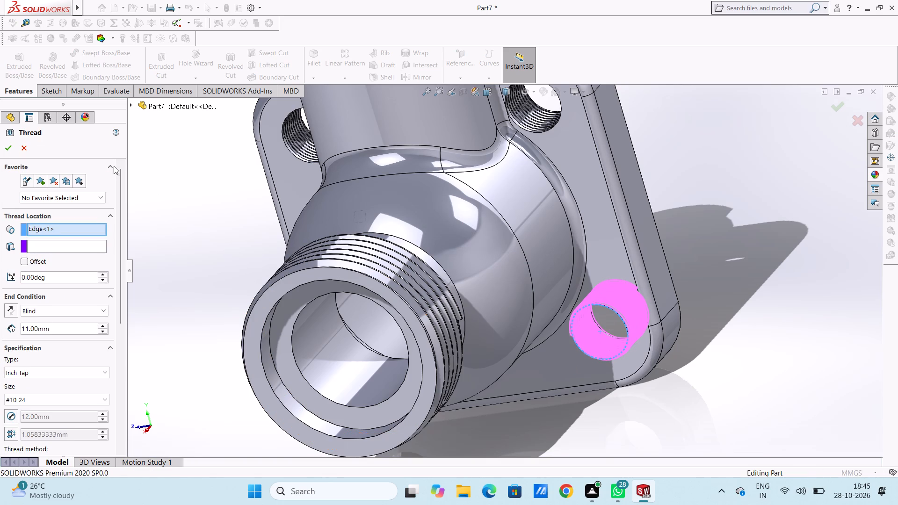
pyautogui.click(10, 149)
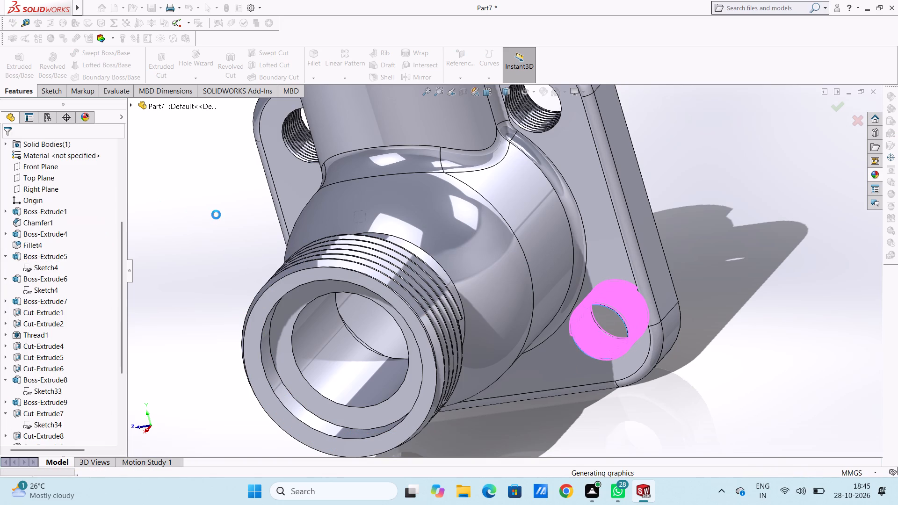
pyautogui.click(216, 215)
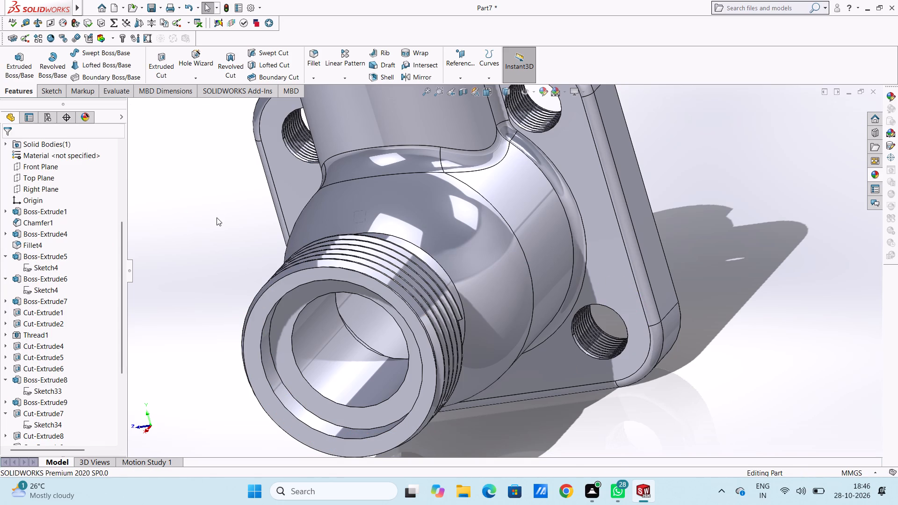
# Inspect the part with its threaded plate holes from the isometric view and several other angles.
pyautogui.hotkey('ctrl', '7')
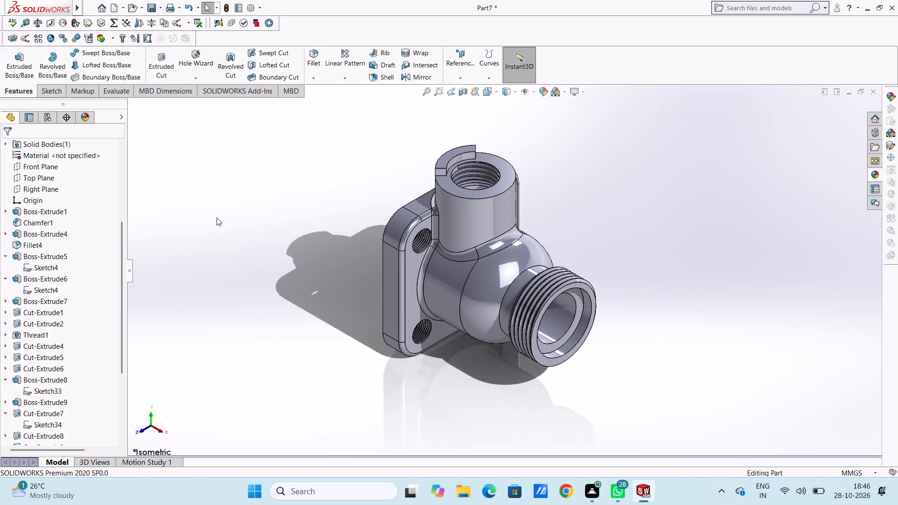
pyautogui.moveTo(226, 303); pyautogui.dragTo(274, 248, button='middle')
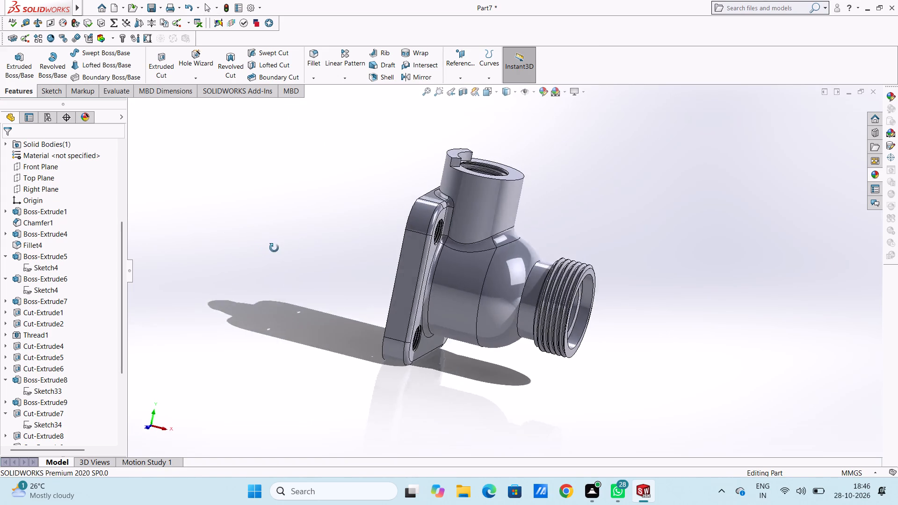
pyautogui.moveTo(274, 248); pyautogui.dragTo(259, 275, button='middle')
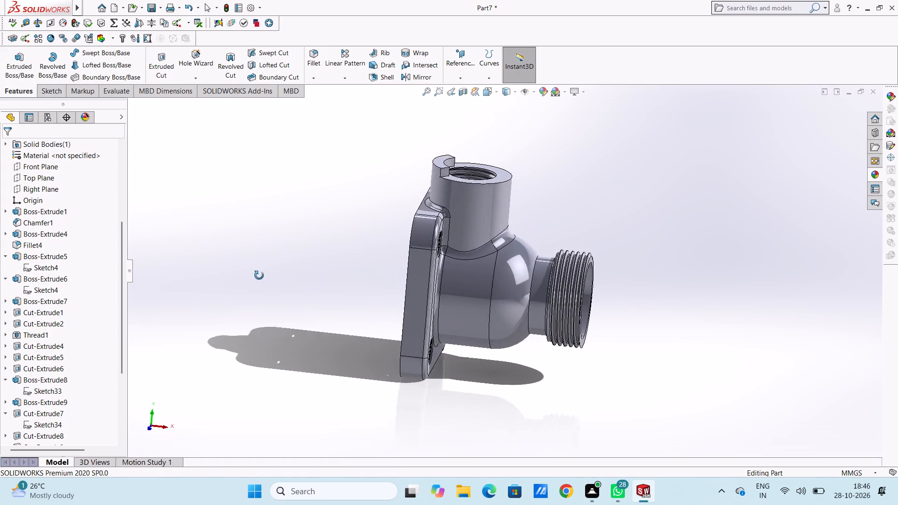
pyautogui.moveTo(259, 275); pyautogui.dragTo(237, 283, button='middle')
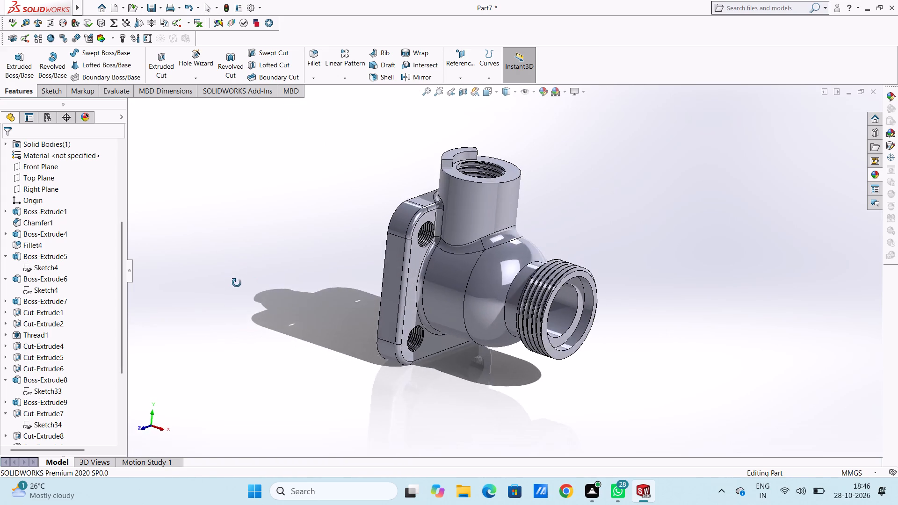
pyautogui.moveTo(237, 283); pyautogui.dragTo(246, 265, button='middle')
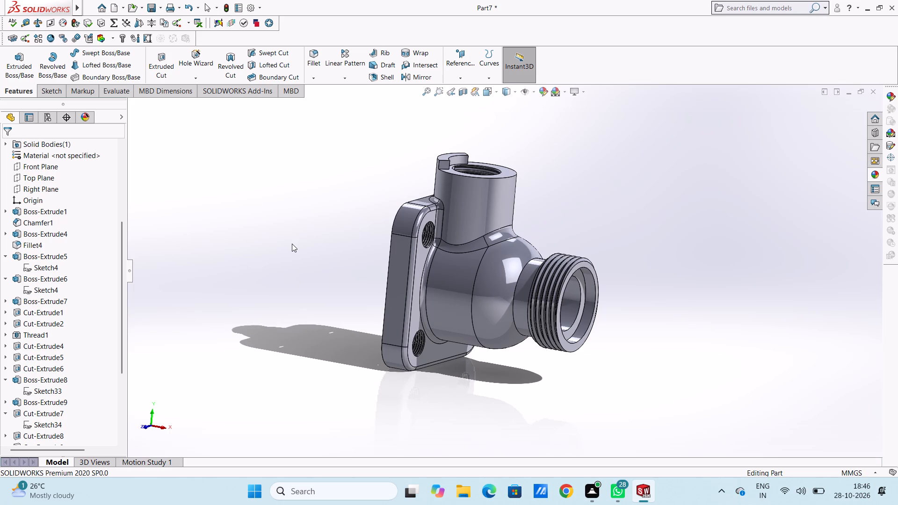
pyautogui.press('Escape')
pyautogui.press('Escape')
# Open the whole part's colour for editing and try magenta, salmon and several palette shades, ending on pink RGB 255, 123, 171.
pyautogui.click(545, 91)
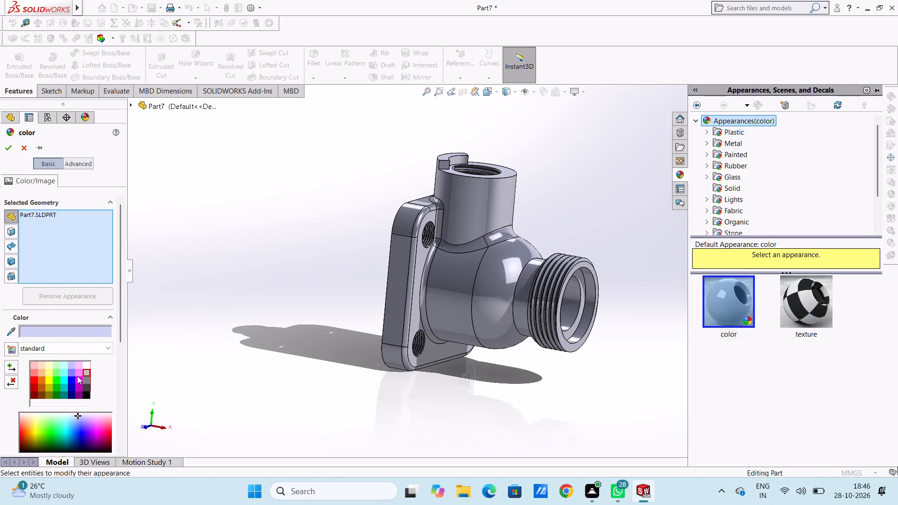
pyautogui.scroll(-1, 77, 376)
pyautogui.click(79, 309)
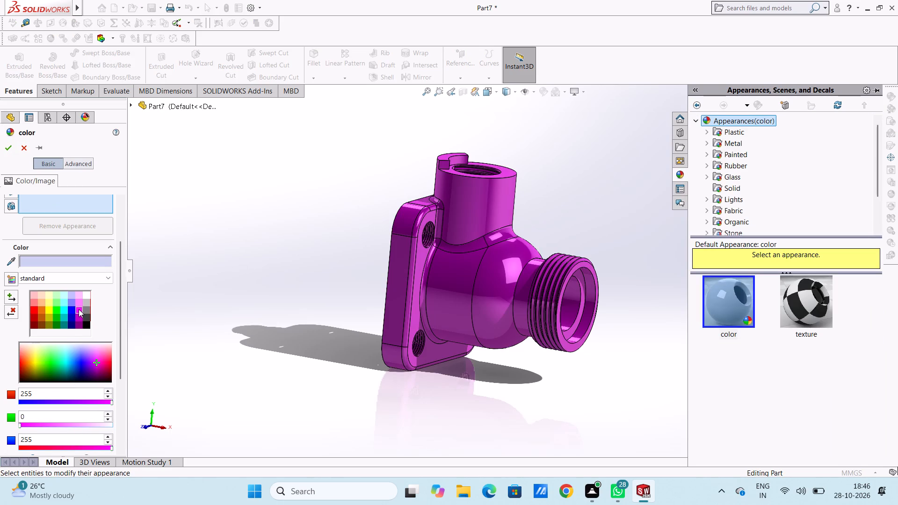
pyautogui.click(34, 303)
pyautogui.scroll(-2, 70, 372)
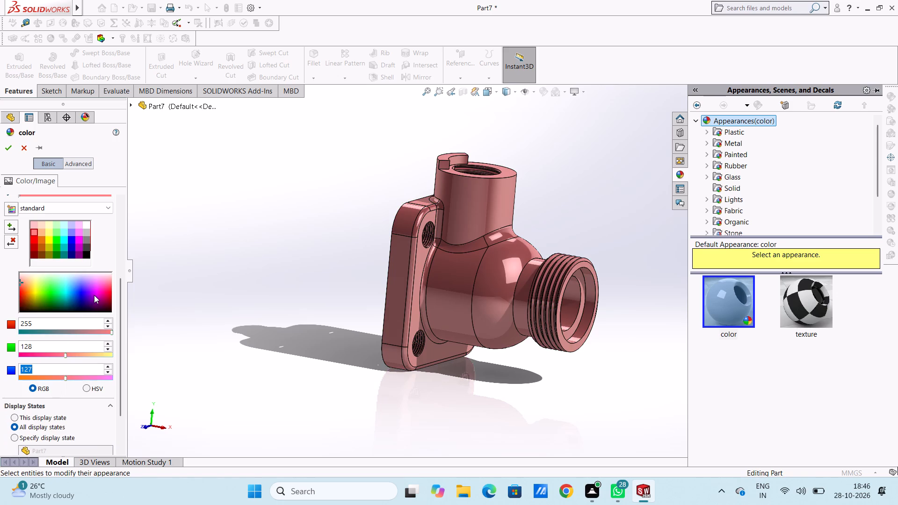
pyautogui.click(94, 295)
pyautogui.click(98, 289)
pyautogui.click(100, 302)
pyautogui.click(106, 310)
pyautogui.click(108, 300)
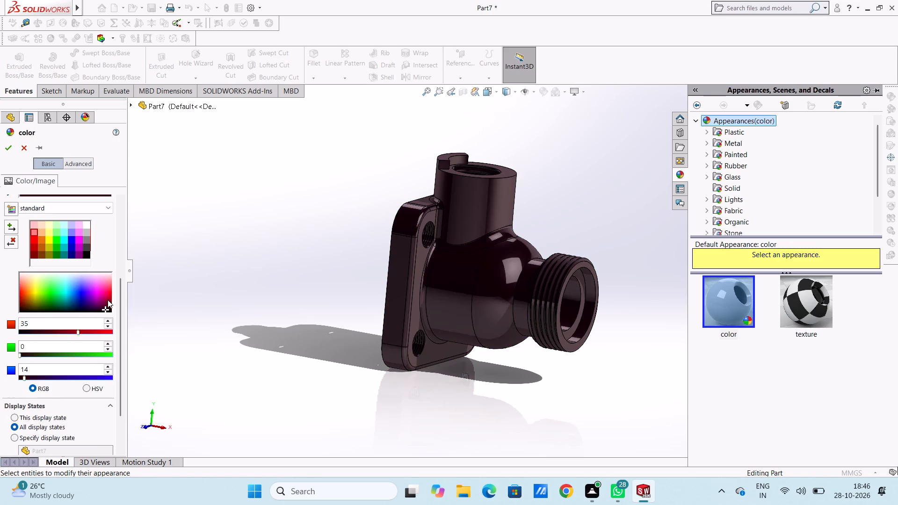
pyautogui.click(105, 291)
pyautogui.click(100, 285)
pyautogui.click(107, 292)
pyautogui.click(106, 296)
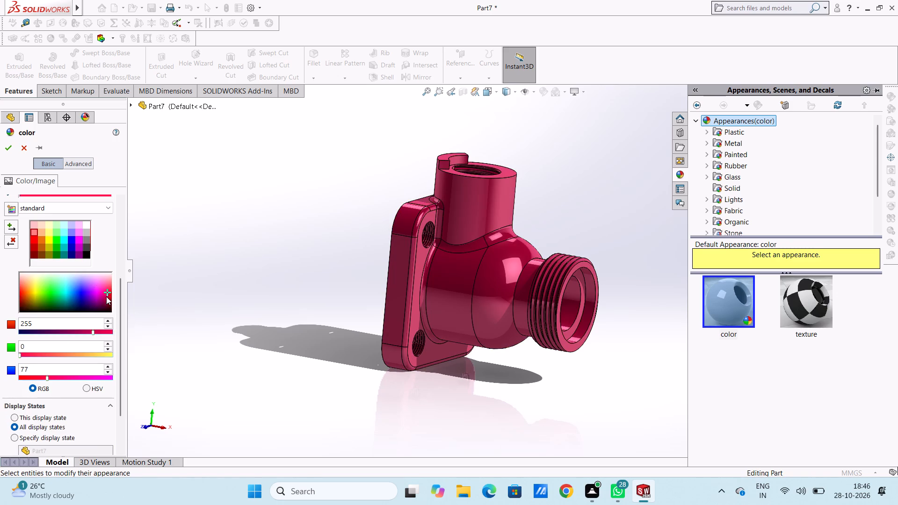
pyautogui.click(106, 285)
pyautogui.click(106, 282)
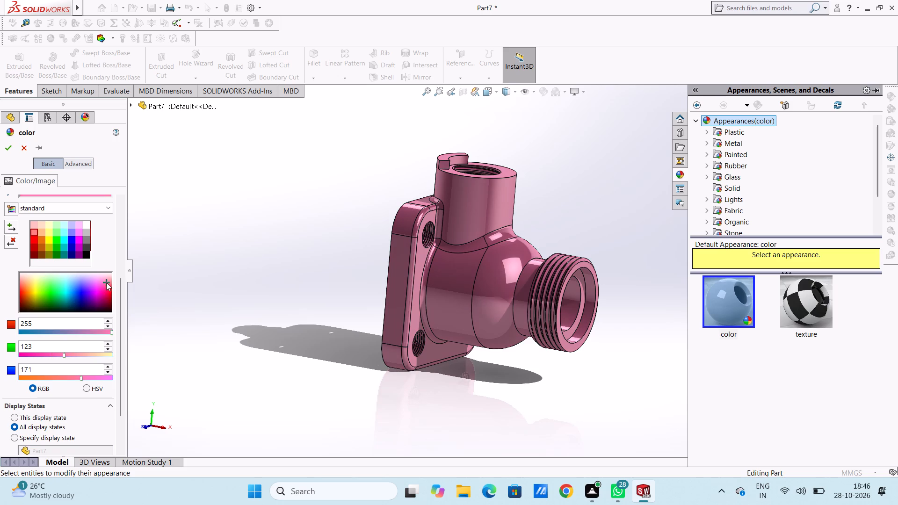
# Fine-tune the part's colour to RGB 214, 90, 124 and apply it to the whole part.
pyautogui.click(69, 353)
pyautogui.click(73, 353)
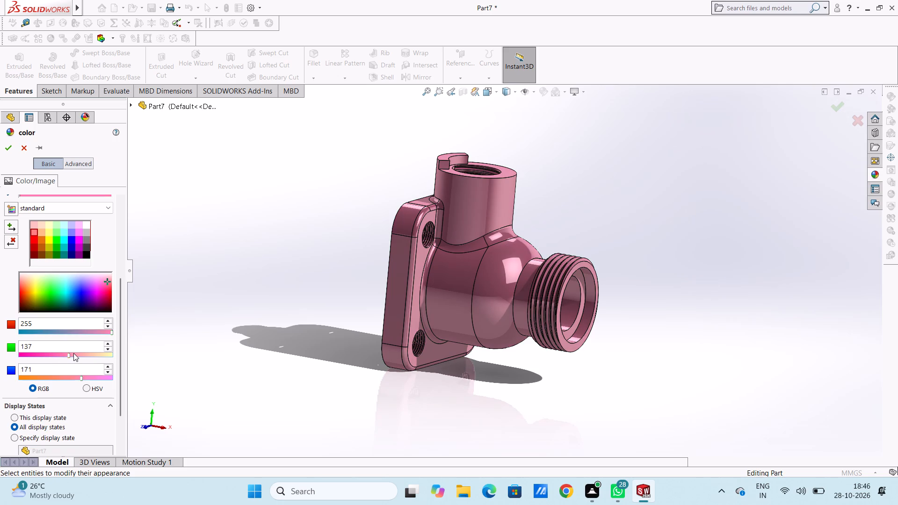
pyautogui.click(68, 378)
pyautogui.click(65, 377)
pyautogui.click(58, 375)
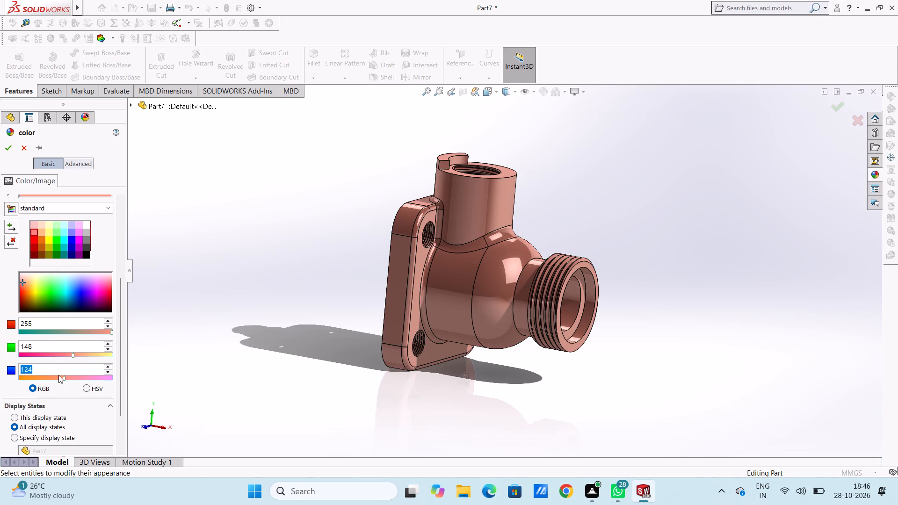
pyautogui.click(83, 354)
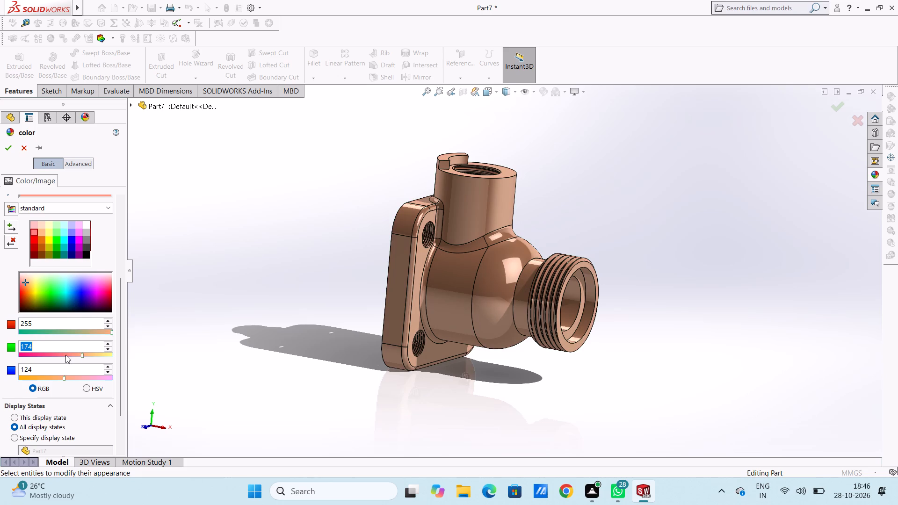
pyautogui.click(65, 355)
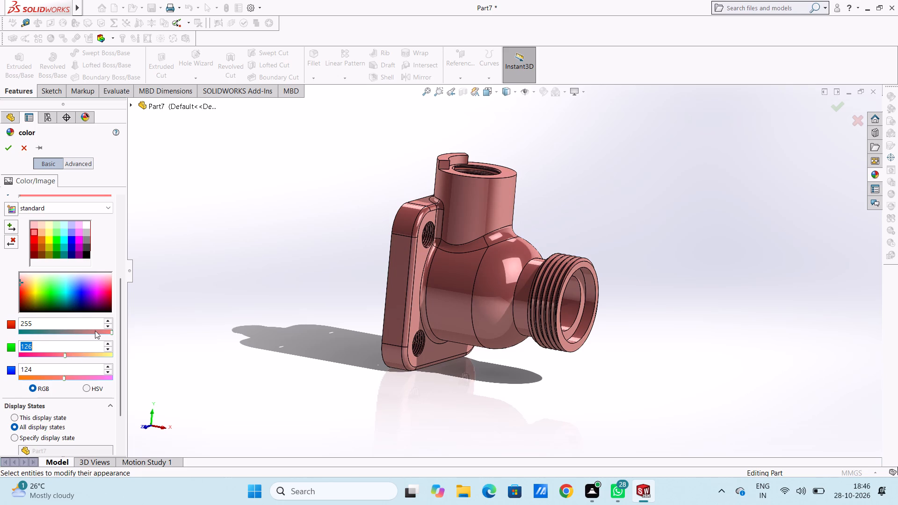
pyautogui.click(95, 331)
pyautogui.click(97, 331)
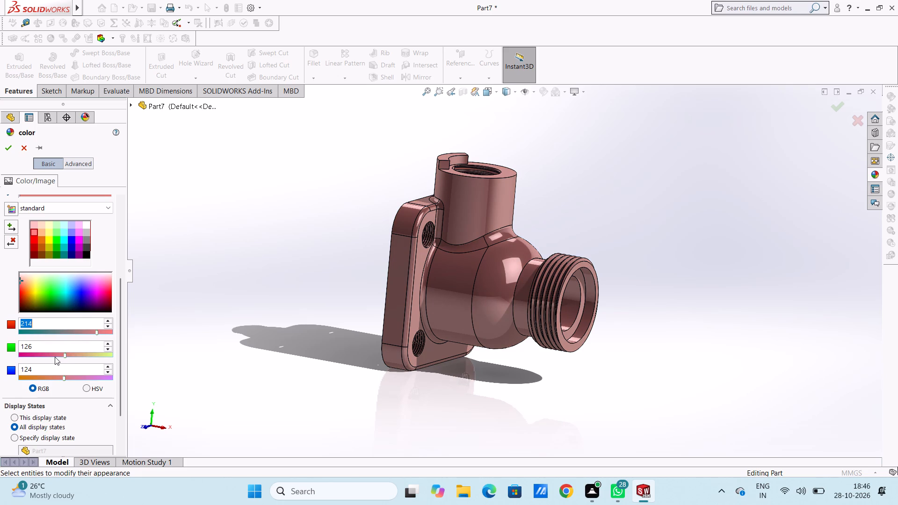
pyautogui.click(52, 353)
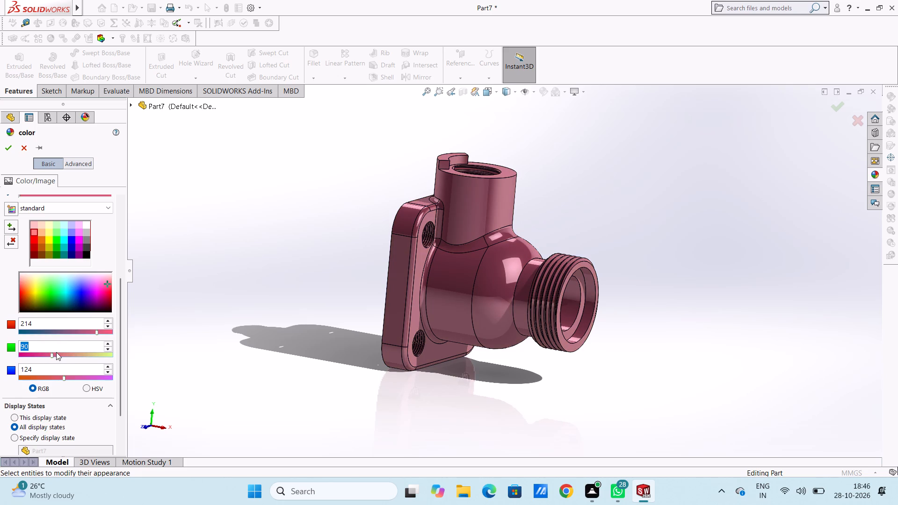
pyautogui.click(8, 151)
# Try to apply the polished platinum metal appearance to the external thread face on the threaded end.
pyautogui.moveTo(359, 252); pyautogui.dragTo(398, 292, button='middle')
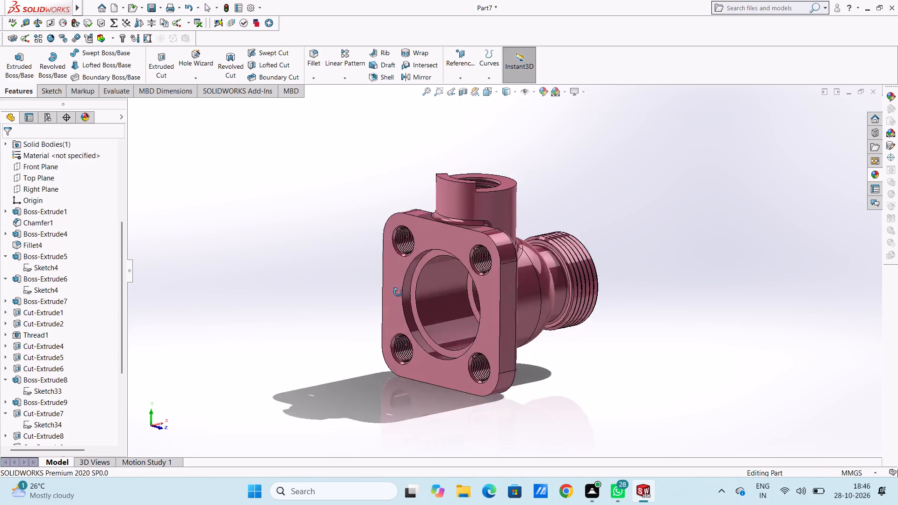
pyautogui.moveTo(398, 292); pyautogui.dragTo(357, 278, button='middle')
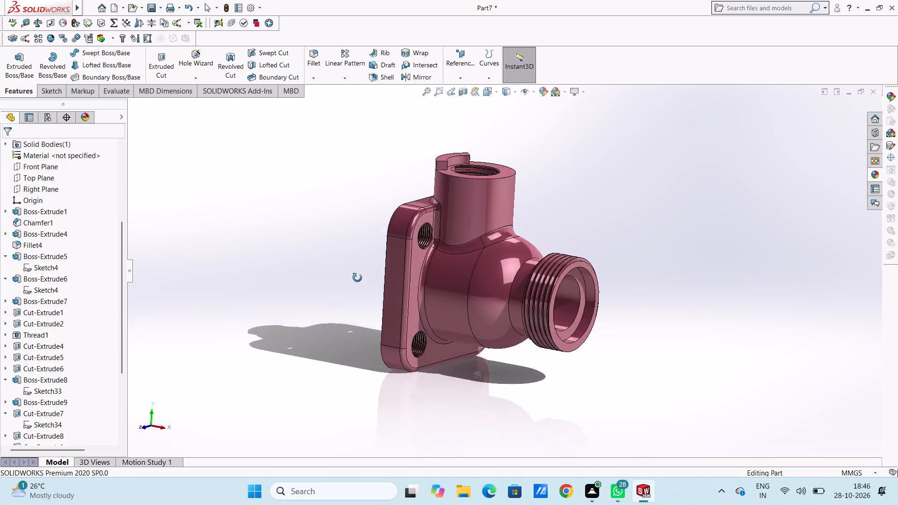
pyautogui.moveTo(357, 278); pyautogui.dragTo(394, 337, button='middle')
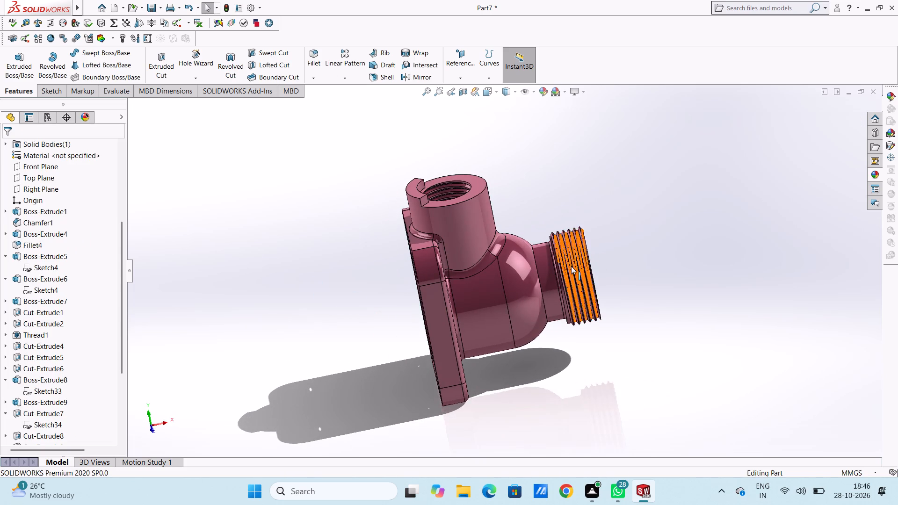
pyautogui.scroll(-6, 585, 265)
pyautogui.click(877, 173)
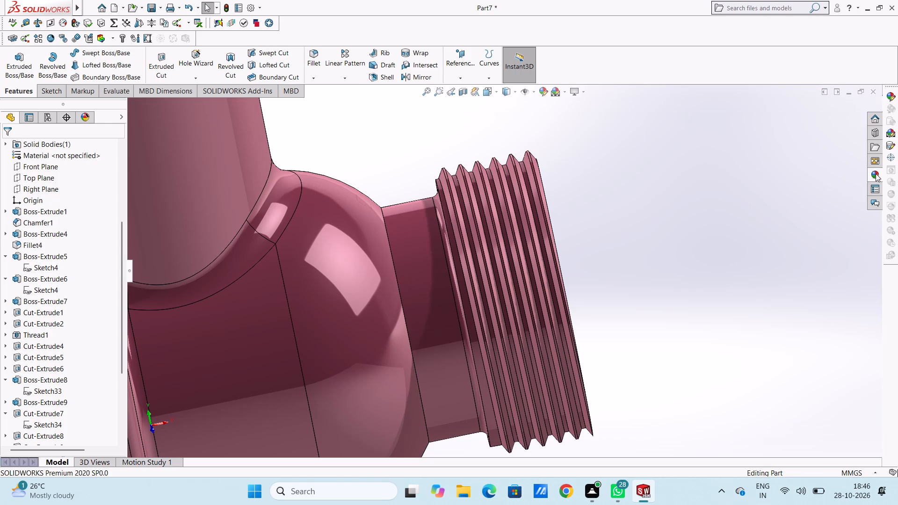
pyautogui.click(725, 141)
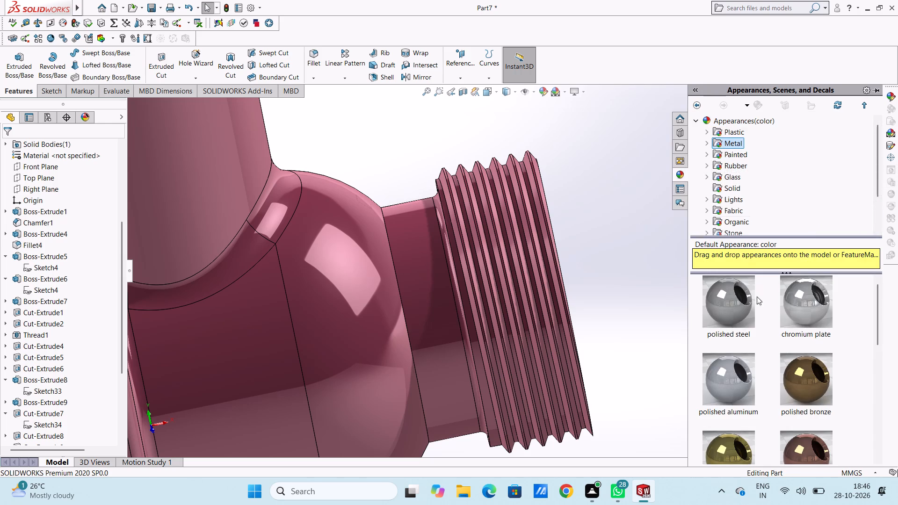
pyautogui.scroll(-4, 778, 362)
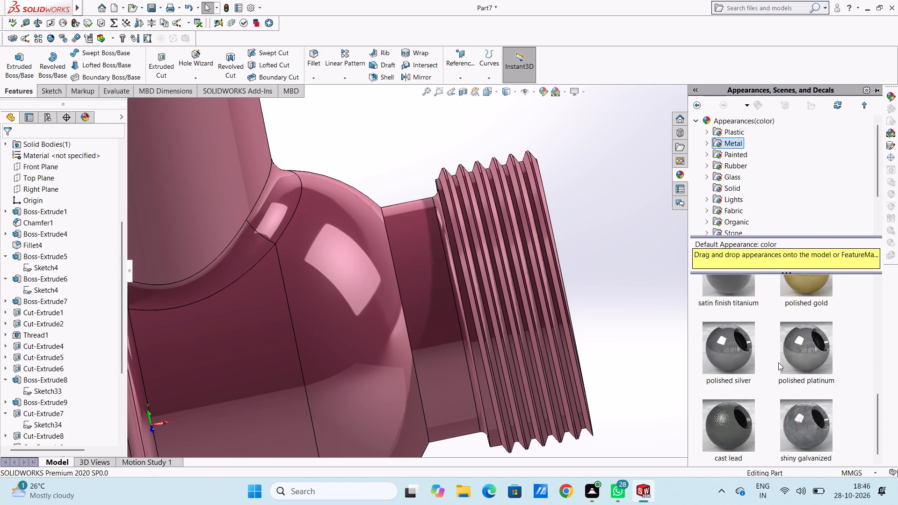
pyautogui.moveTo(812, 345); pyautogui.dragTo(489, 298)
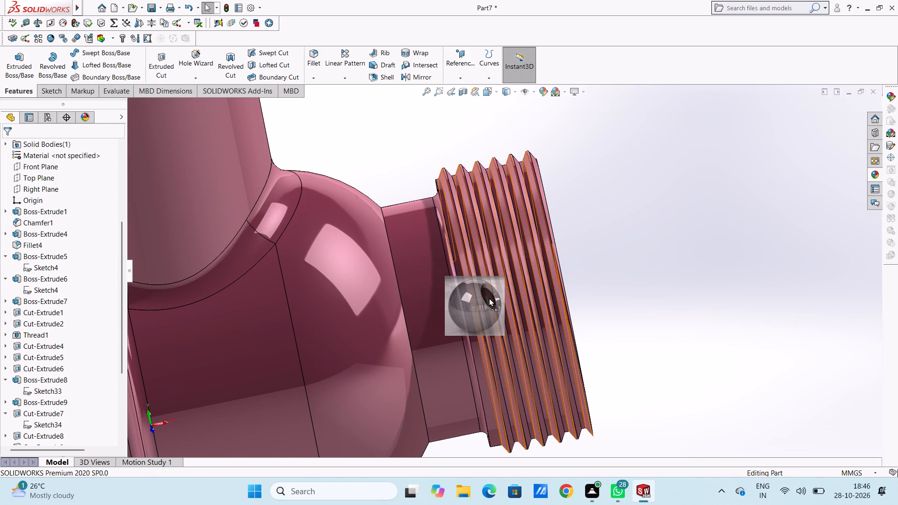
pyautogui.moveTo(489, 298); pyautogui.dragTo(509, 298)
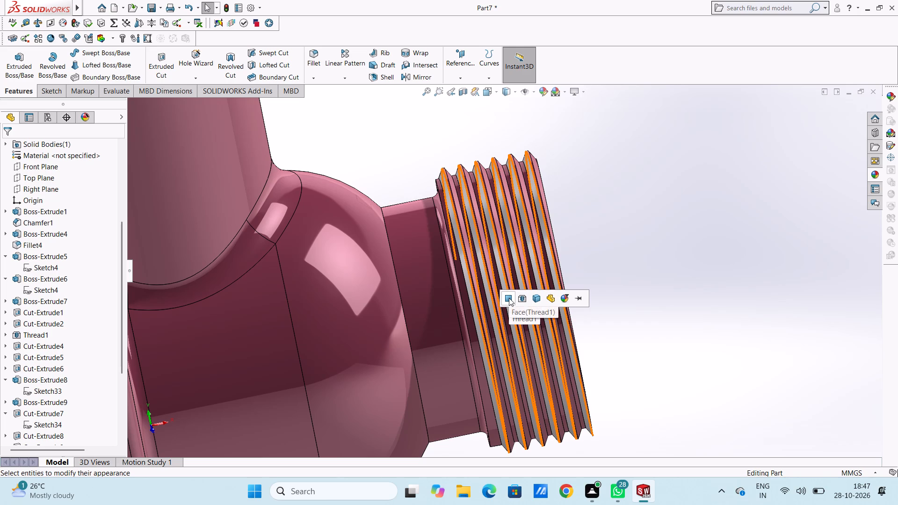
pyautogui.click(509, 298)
# Apply the polished gold metal appearance to the external thread face on the threaded end.
pyautogui.scroll(3, 624, 282)
pyautogui.moveTo(624, 281); pyautogui.dragTo(580, 294, button='middle')
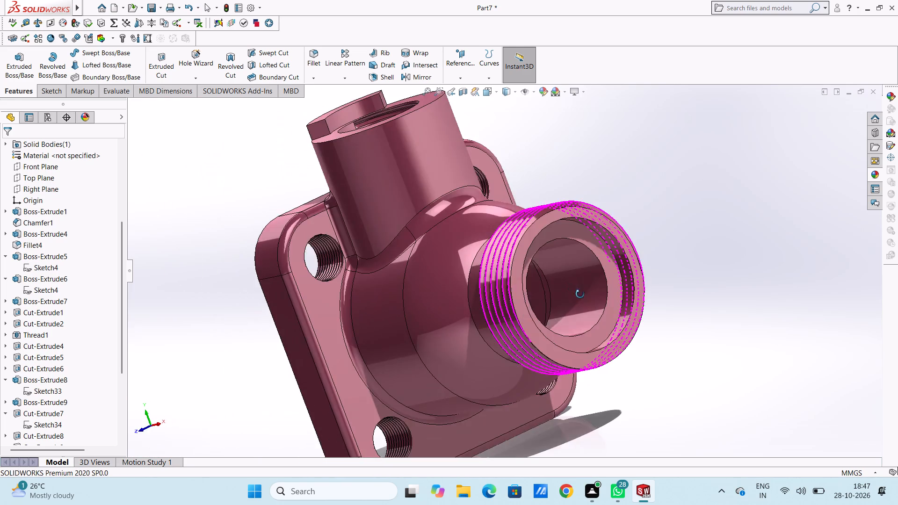
pyautogui.moveTo(580, 294); pyautogui.dragTo(593, 300, button='middle')
pyautogui.scroll(-5, 521, 279)
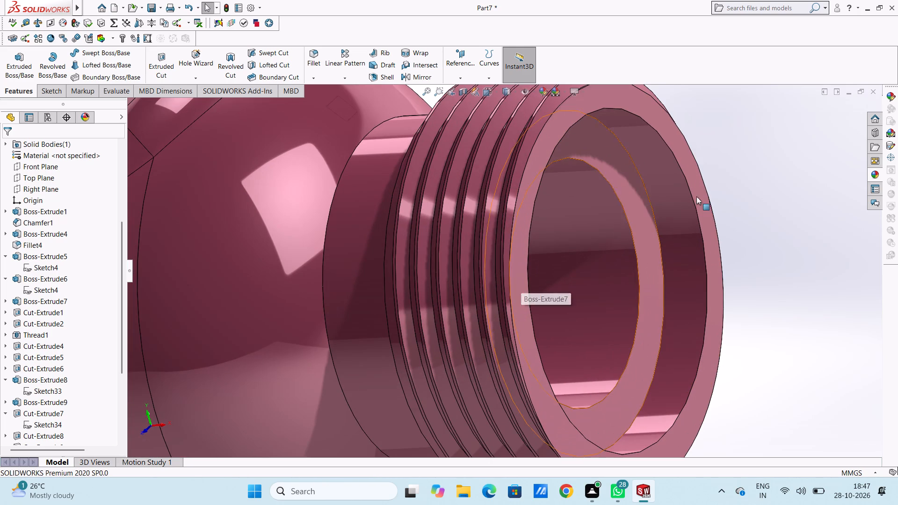
pyautogui.click(880, 172)
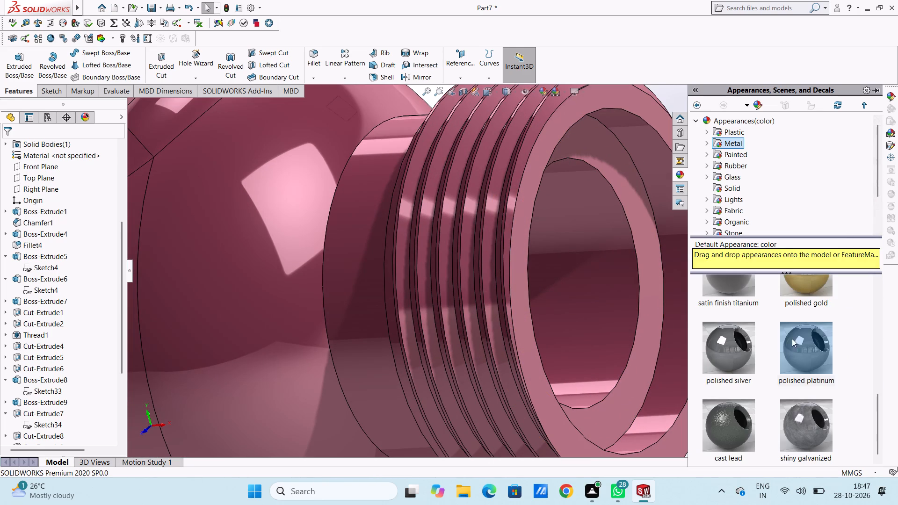
pyautogui.moveTo(803, 272); pyautogui.dragTo(765, 291)
pyautogui.moveTo(805, 285); pyautogui.dragTo(598, 308)
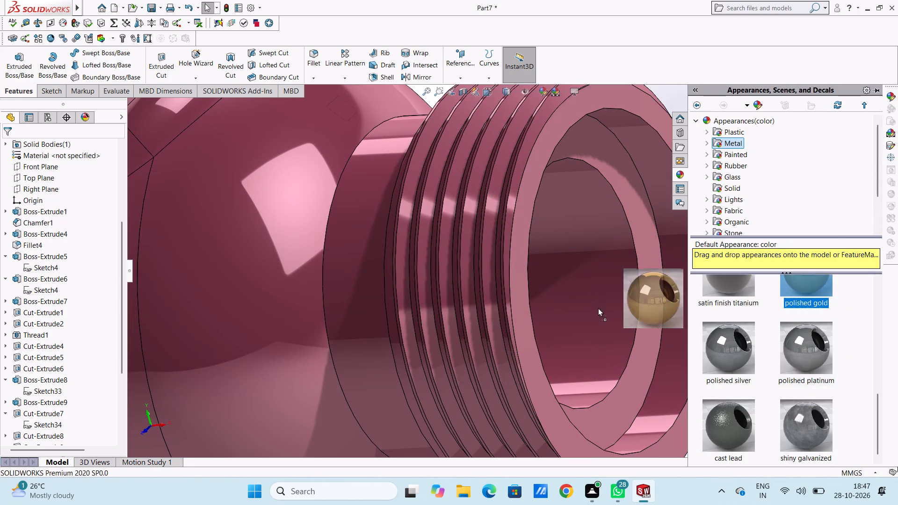
pyautogui.moveTo(598, 308); pyautogui.dragTo(495, 283)
pyautogui.click(497, 283)
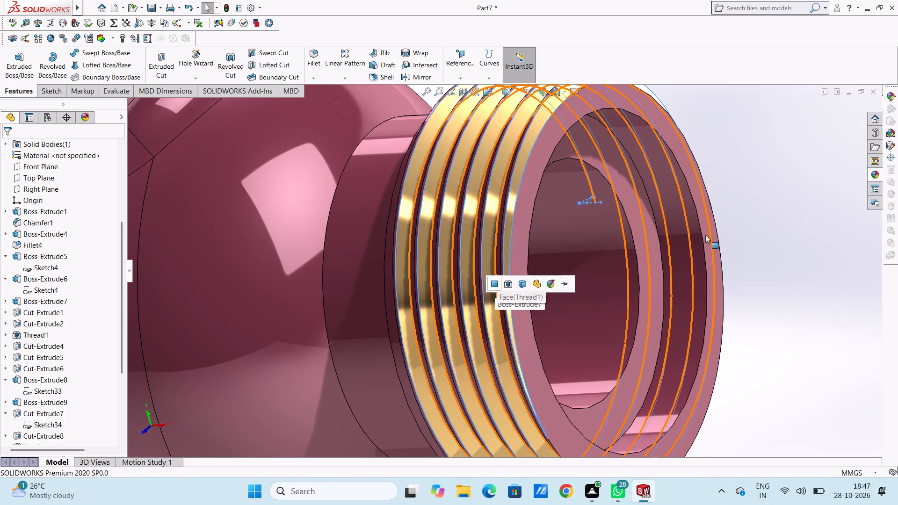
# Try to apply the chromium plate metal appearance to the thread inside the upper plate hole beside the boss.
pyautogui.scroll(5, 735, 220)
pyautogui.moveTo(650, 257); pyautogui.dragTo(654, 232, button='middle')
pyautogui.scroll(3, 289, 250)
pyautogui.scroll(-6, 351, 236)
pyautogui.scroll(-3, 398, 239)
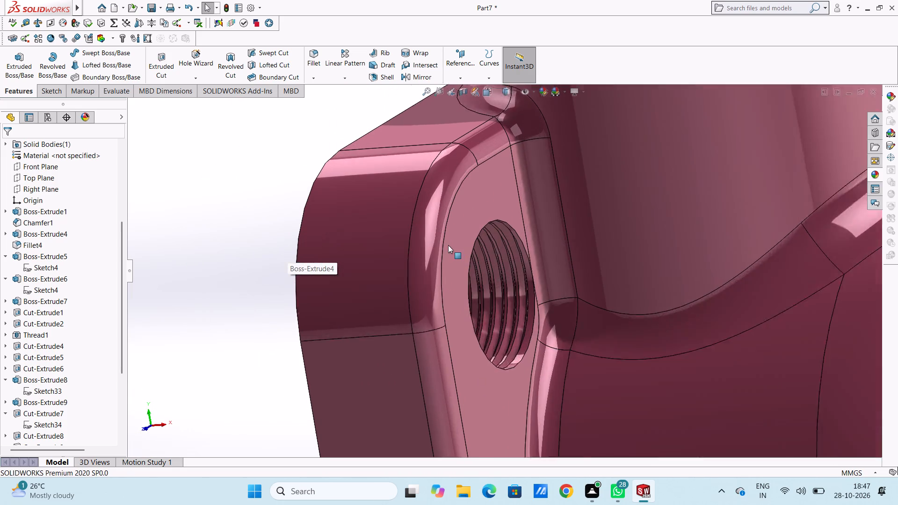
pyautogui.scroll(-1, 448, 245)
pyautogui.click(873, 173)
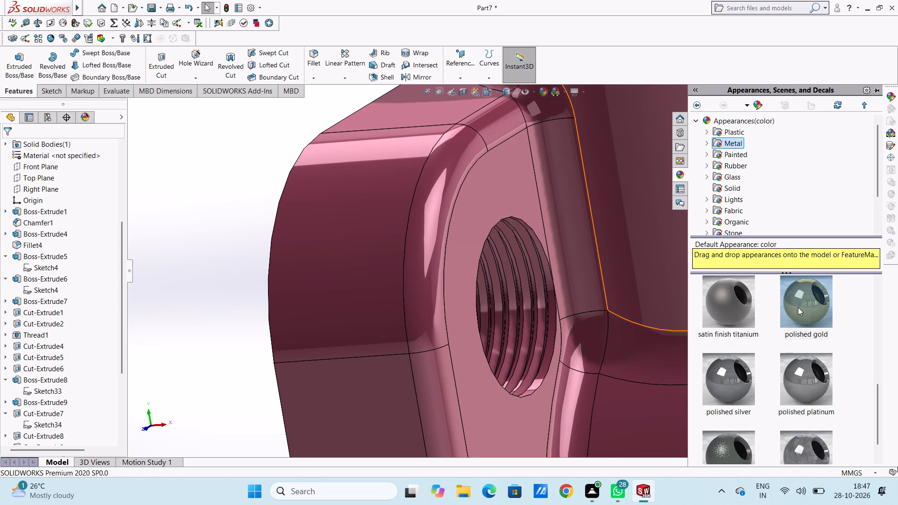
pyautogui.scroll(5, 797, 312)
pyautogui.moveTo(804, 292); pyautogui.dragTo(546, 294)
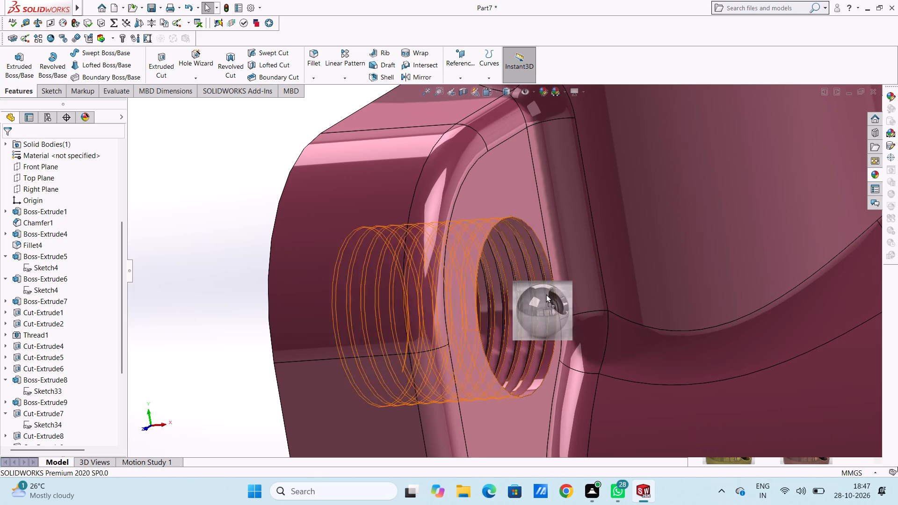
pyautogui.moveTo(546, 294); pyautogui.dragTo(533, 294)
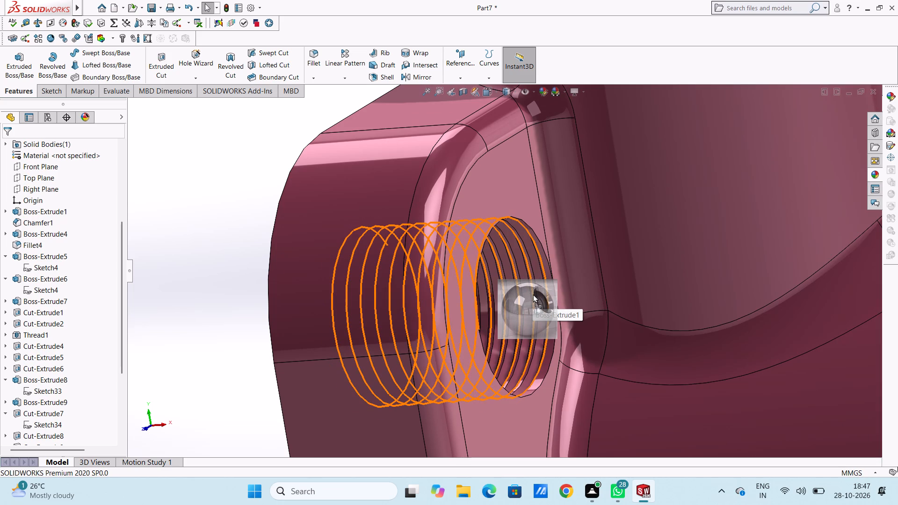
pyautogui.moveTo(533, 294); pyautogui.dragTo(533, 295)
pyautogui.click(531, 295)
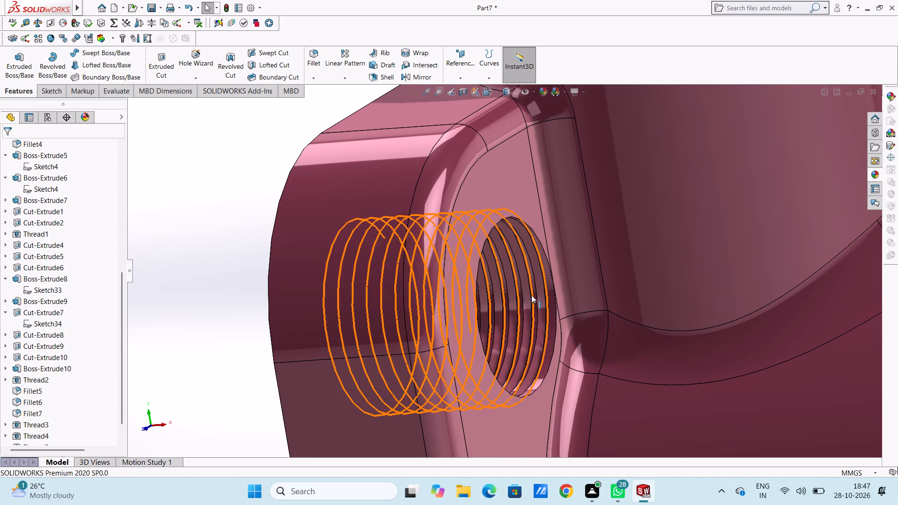
# Apply the chromium plate metal appearance to the thread face inside the upper plate hole beside the boss.
pyautogui.scroll(4, 531, 295)
pyautogui.scroll(-5, 485, 308)
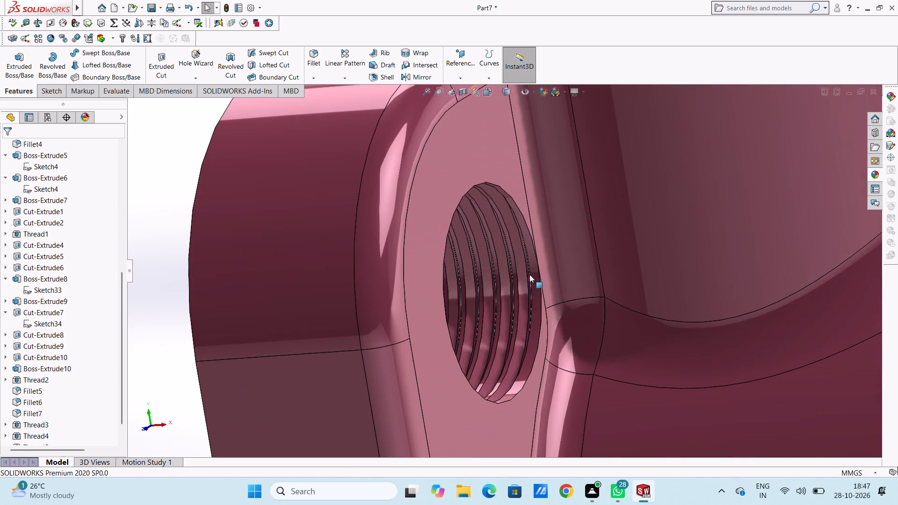
pyautogui.click(874, 174)
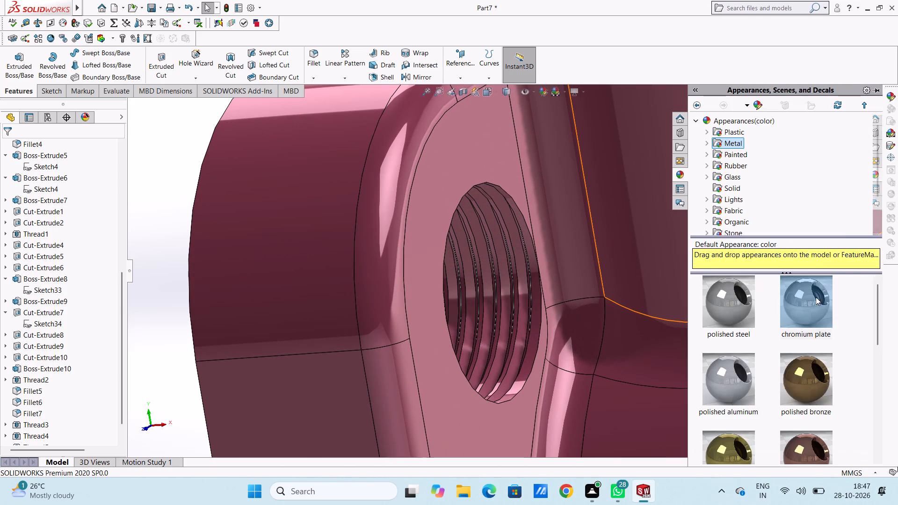
pyautogui.moveTo(804, 301); pyautogui.dragTo(521, 245)
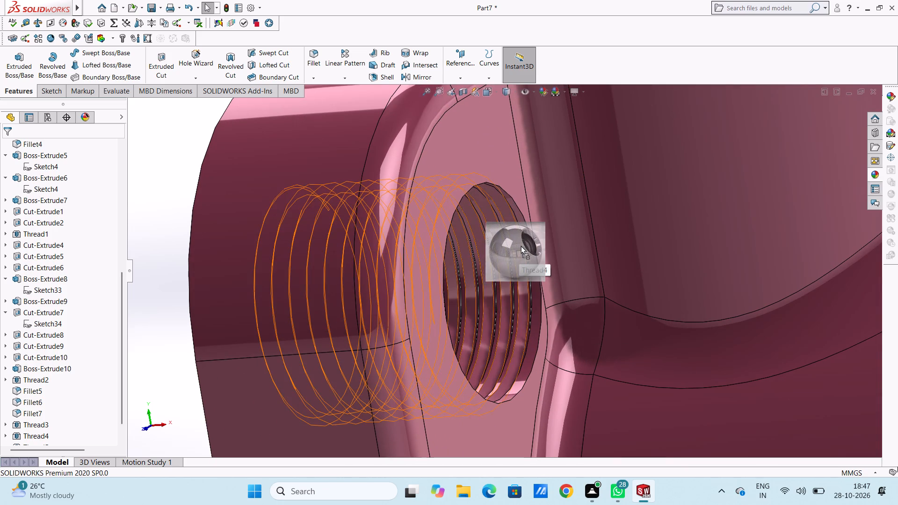
pyautogui.moveTo(521, 245); pyautogui.dragTo(521, 245)
pyautogui.click(521, 245)
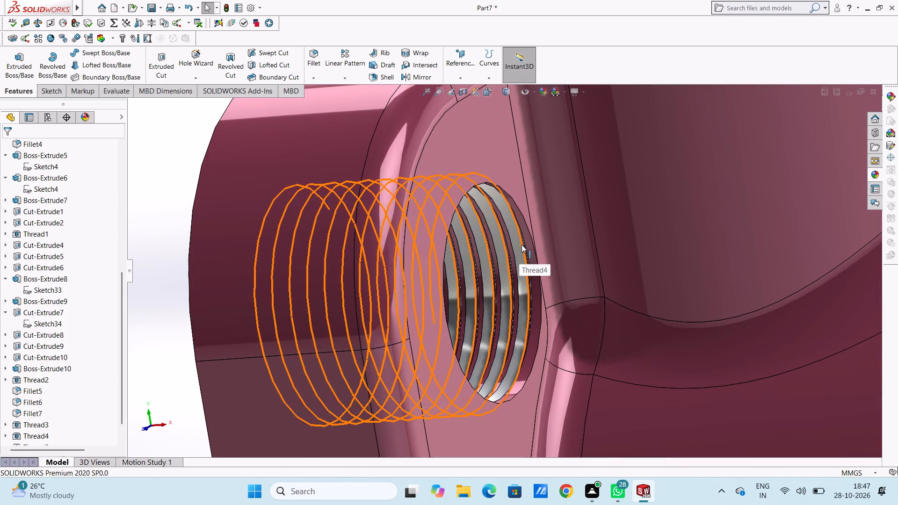
pyautogui.scroll(5, 521, 245)
pyautogui.scroll(4, 510, 326)
pyautogui.scroll(-2, 542, 419)
pyautogui.scroll(5, 537, 373)
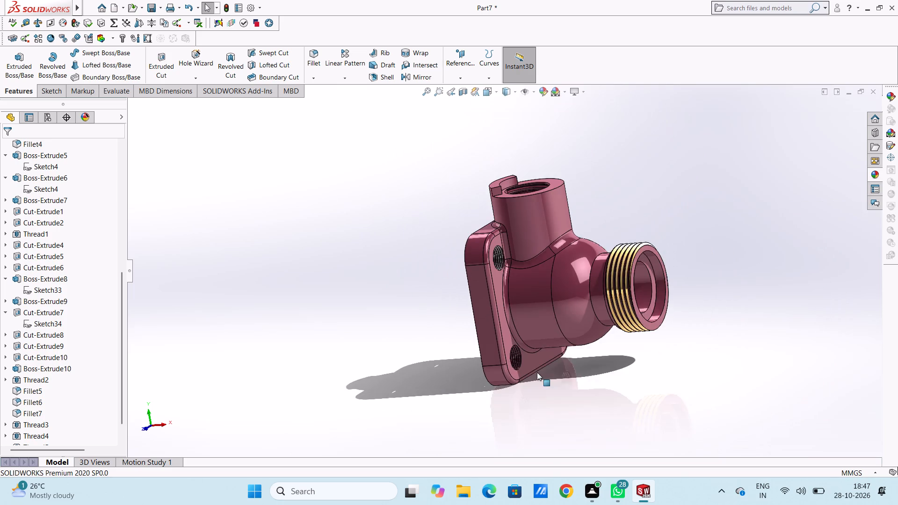
# Apply the chromium plate metal appearance to the thread face inside the lower plate hole below the side boss.
pyautogui.scroll(-6, 507, 358)
pyautogui.scroll(-7, 570, 332)
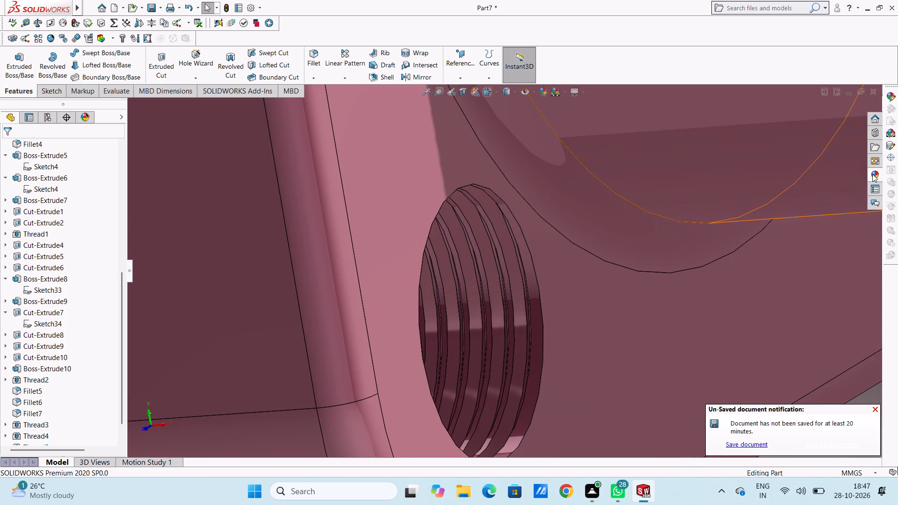
pyautogui.click(874, 173)
pyautogui.moveTo(805, 299); pyautogui.dragTo(521, 295)
pyautogui.click(521, 295)
pyautogui.scroll(8, 523, 252)
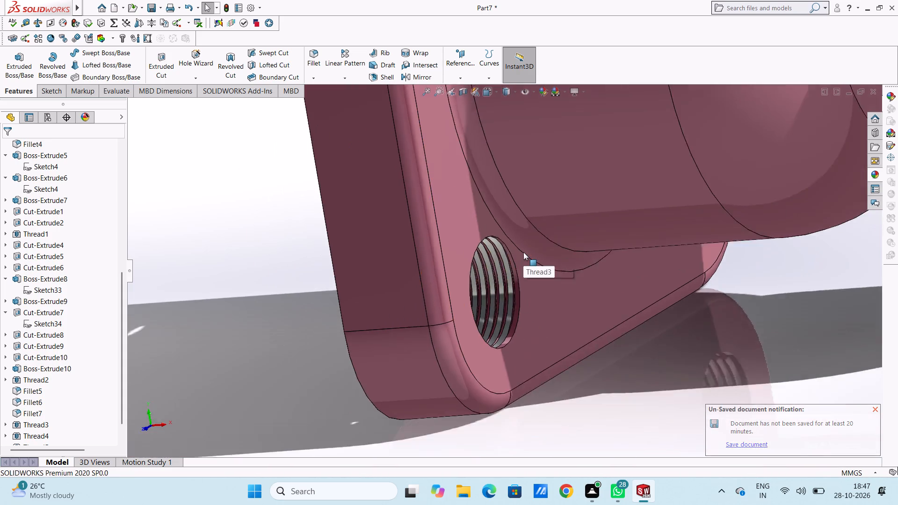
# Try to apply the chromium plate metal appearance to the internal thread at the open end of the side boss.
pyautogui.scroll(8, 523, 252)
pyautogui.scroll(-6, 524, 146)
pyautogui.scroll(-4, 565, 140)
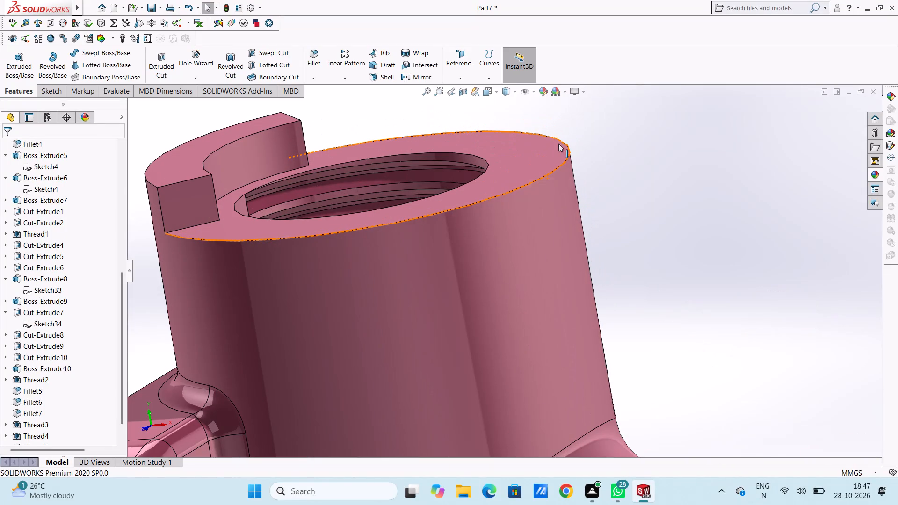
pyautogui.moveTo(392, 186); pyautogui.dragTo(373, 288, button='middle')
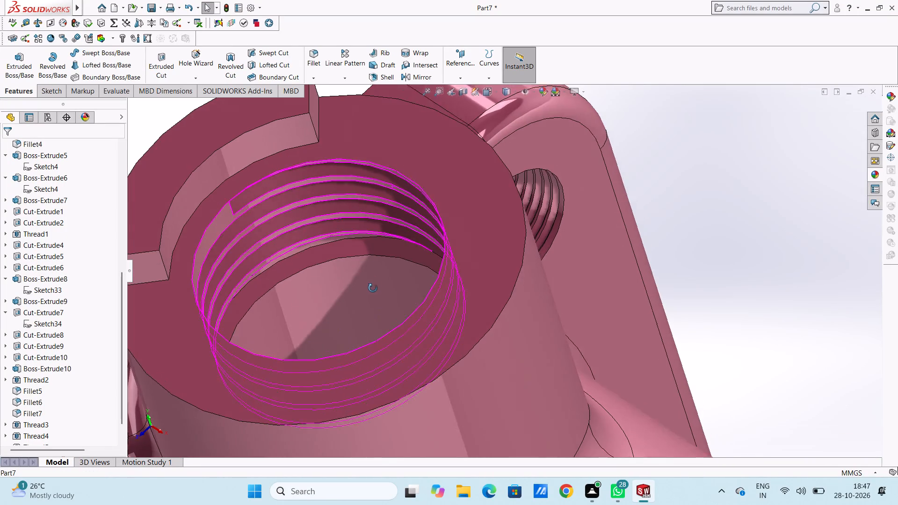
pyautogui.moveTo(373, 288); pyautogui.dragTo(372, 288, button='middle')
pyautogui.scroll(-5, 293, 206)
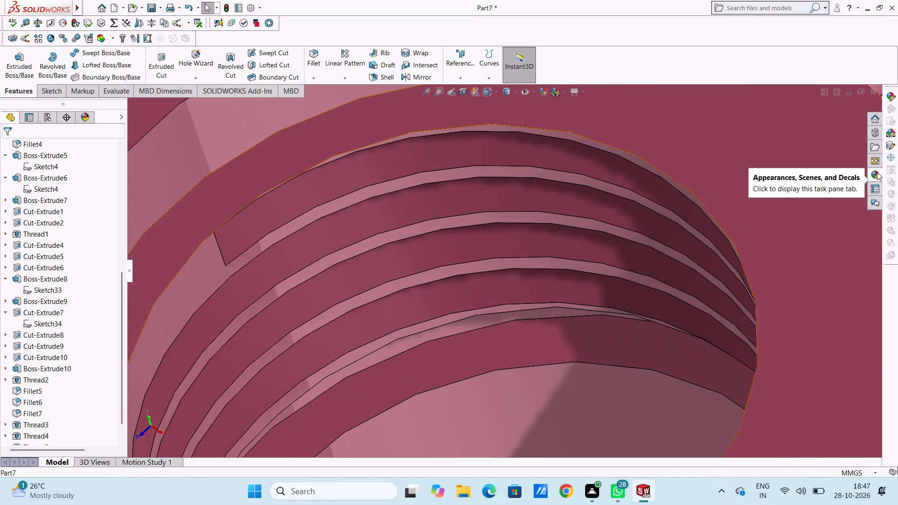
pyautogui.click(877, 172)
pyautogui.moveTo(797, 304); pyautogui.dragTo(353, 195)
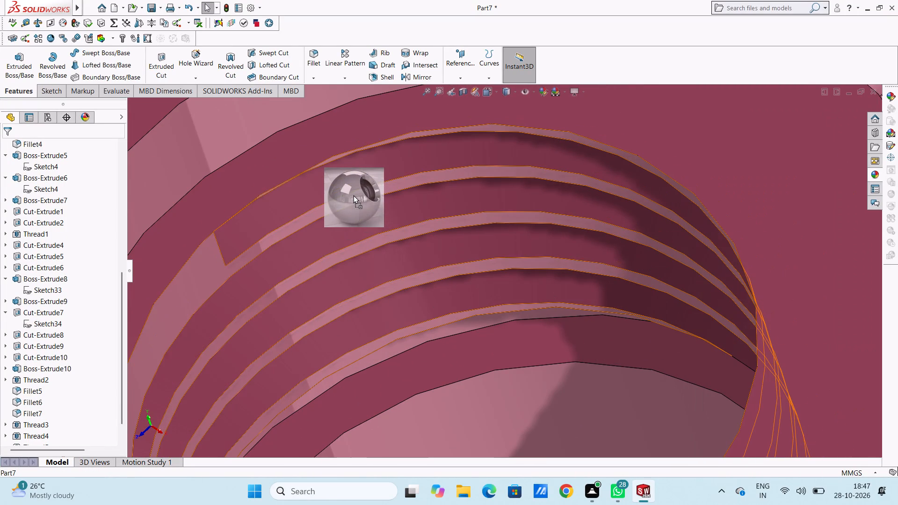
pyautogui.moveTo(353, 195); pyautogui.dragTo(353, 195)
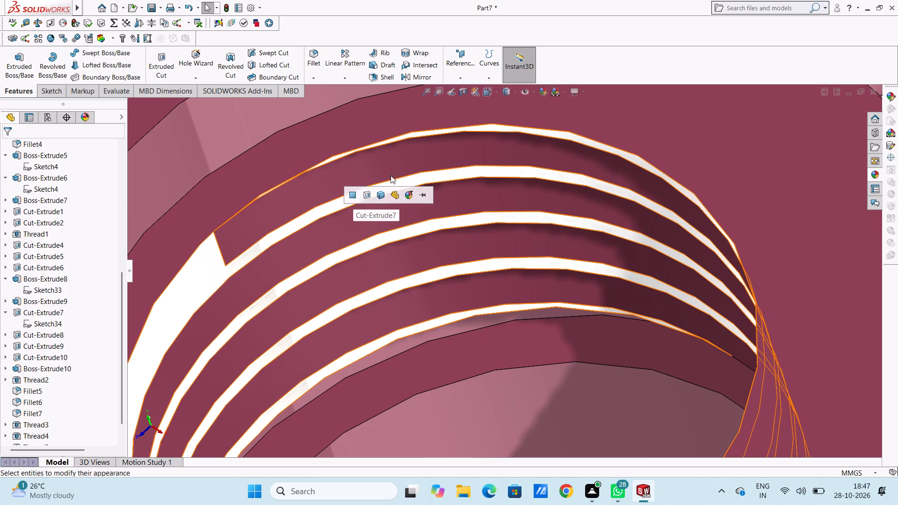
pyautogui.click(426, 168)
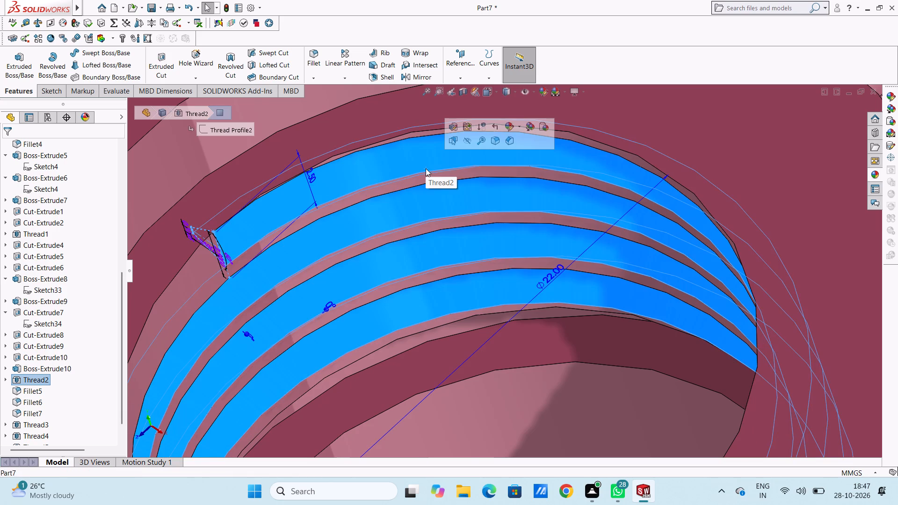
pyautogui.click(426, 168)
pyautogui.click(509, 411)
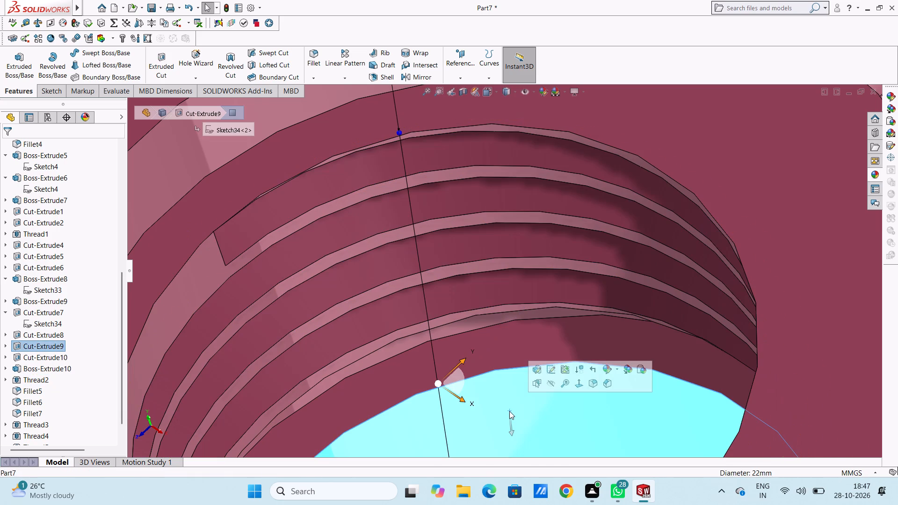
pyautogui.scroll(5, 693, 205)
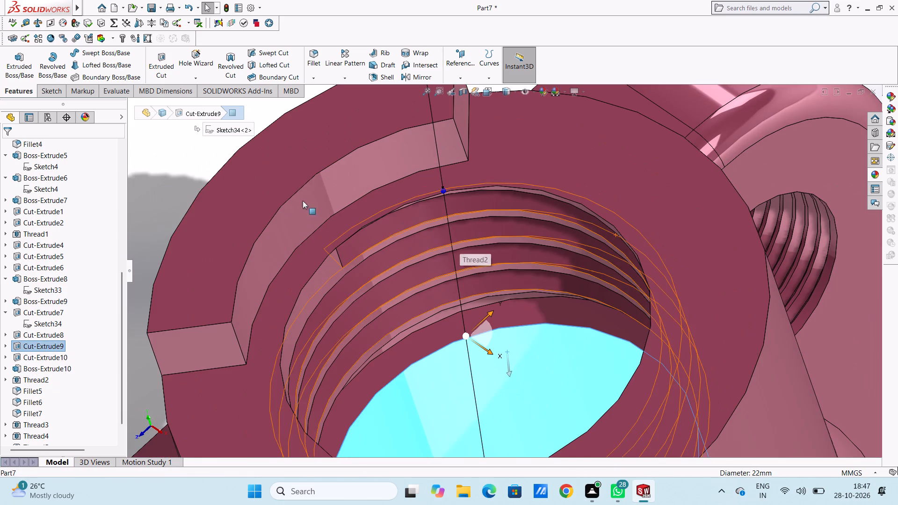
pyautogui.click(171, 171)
# Apply the chromium plate metal appearance to the internal thread face in the side boss.
pyautogui.scroll(-3, 470, 224)
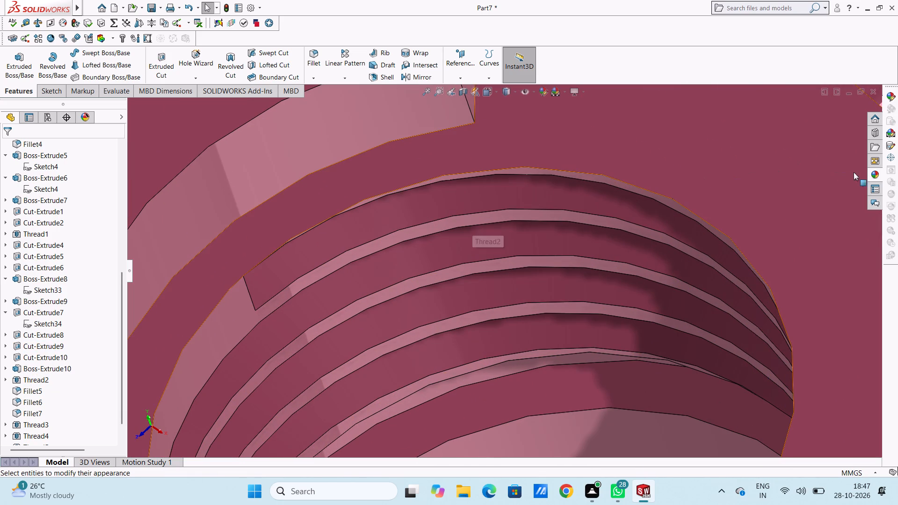
pyautogui.click(871, 175)
pyautogui.moveTo(794, 312); pyautogui.dragTo(256, 280)
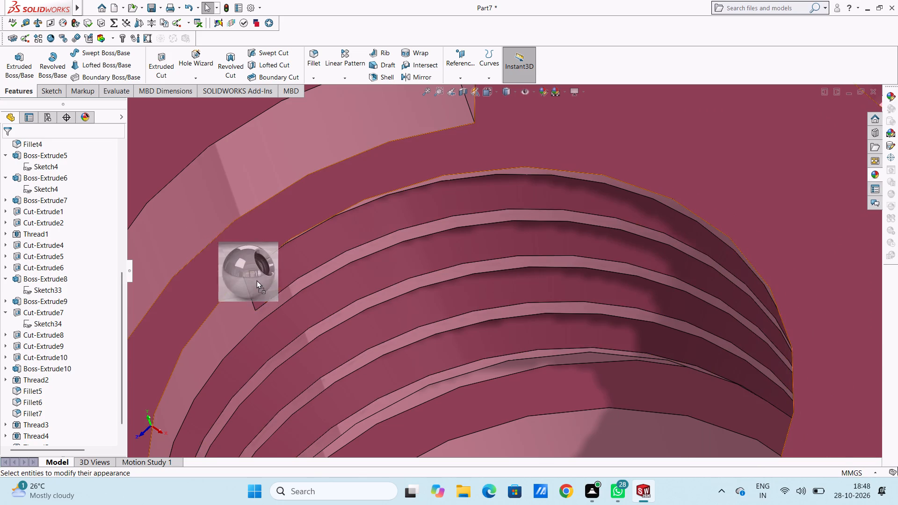
pyautogui.moveTo(256, 280); pyautogui.dragTo(285, 279)
pyautogui.click(285, 279)
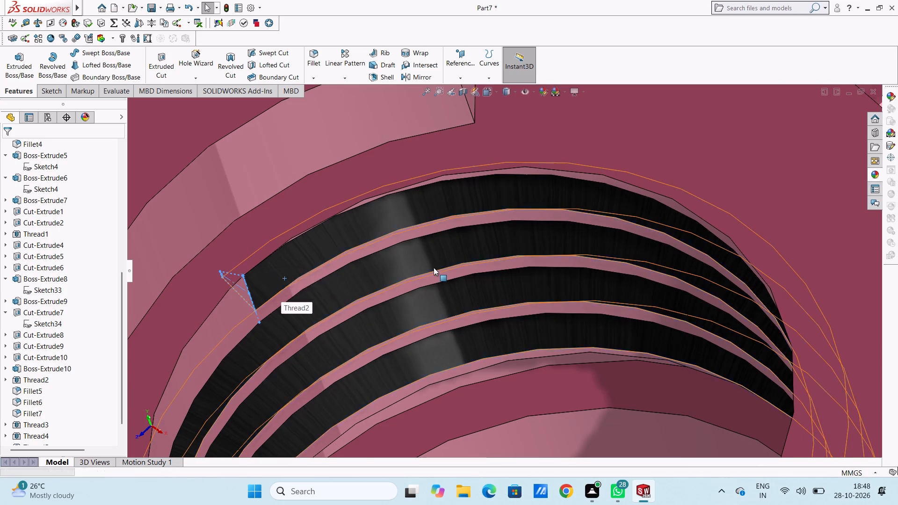
# Apply the chromium plate metal appearance to the thread face inside the upper plate hole on the other side of the boss.
pyautogui.scroll(9, 434, 267)
pyautogui.scroll(-5, 609, 288)
pyautogui.scroll(-3, 659, 254)
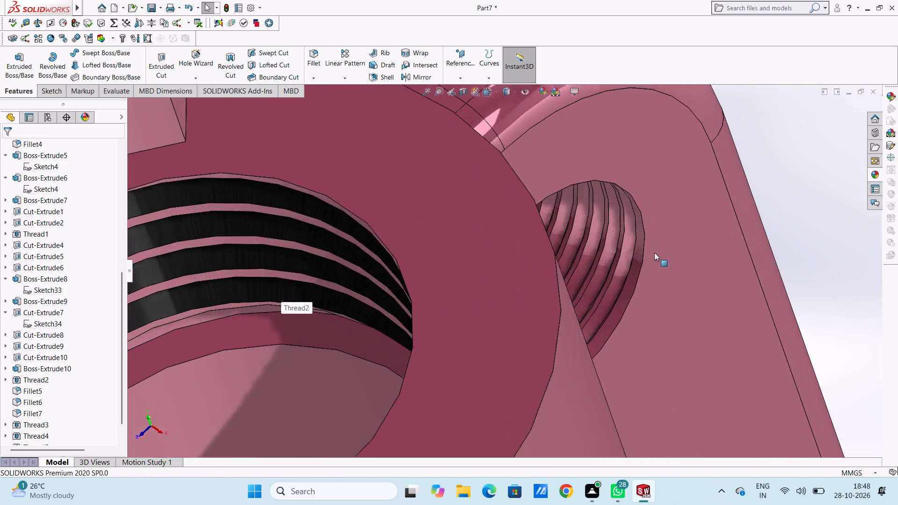
pyautogui.scroll(-3, 654, 252)
pyautogui.scroll(-4, 468, 278)
pyautogui.click(870, 172)
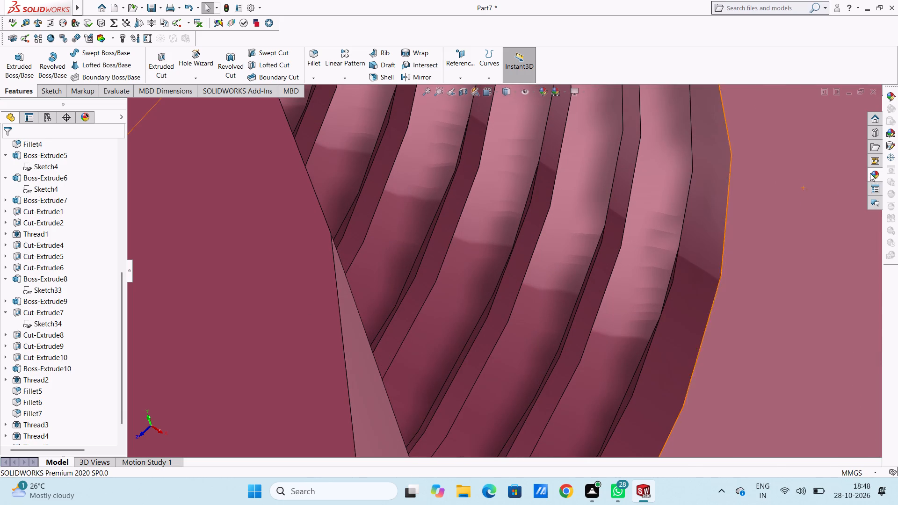
pyautogui.moveTo(805, 313); pyautogui.dragTo(604, 264)
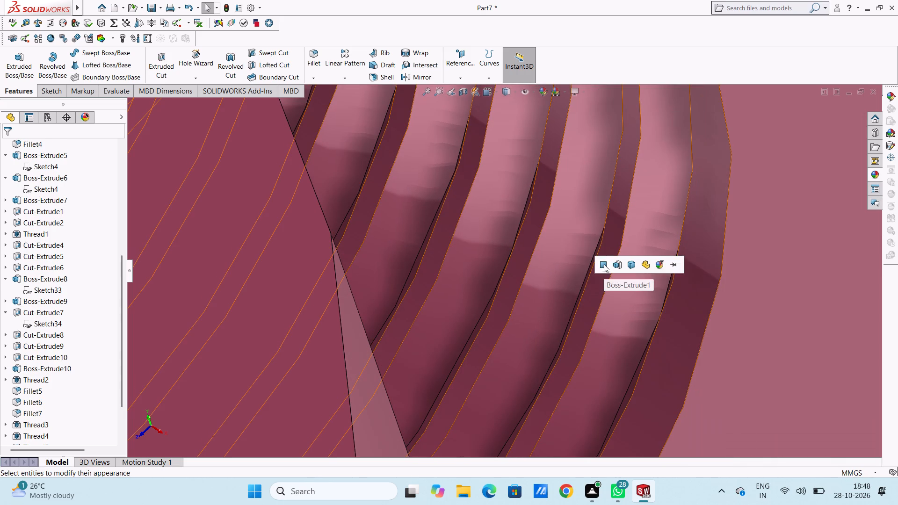
pyautogui.click(604, 264)
pyautogui.scroll(11, 604, 264)
pyautogui.scroll(6, 565, 291)
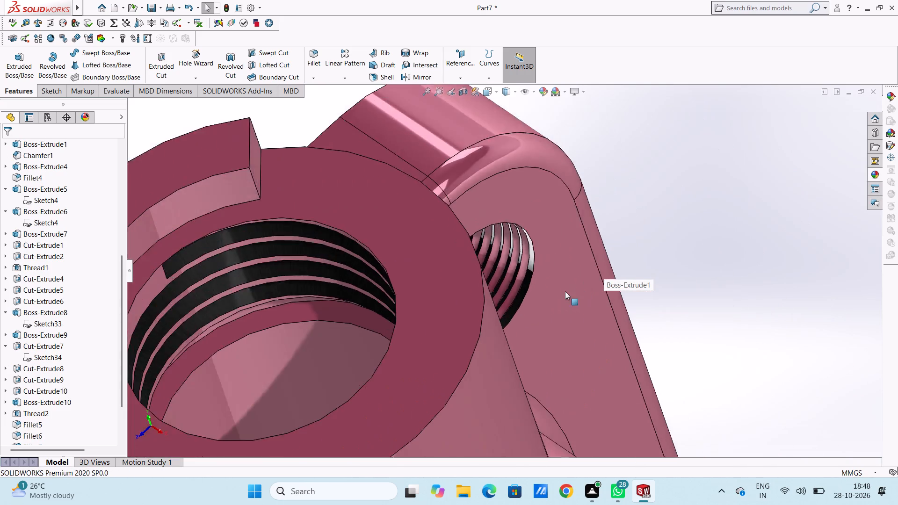
# Apply the chromium plate metal appearance to the thread face inside the last uncoated plate hole.
pyautogui.scroll(6, 559, 296)
pyautogui.scroll(-5, 478, 390)
pyautogui.scroll(-3, 485, 327)
pyautogui.moveTo(558, 294); pyautogui.dragTo(543, 291, button='middle')
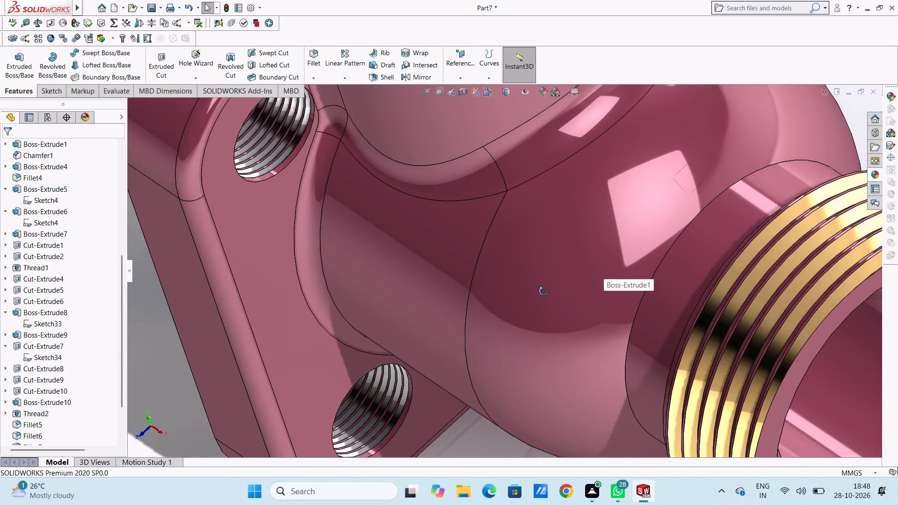
pyautogui.moveTo(543, 291); pyautogui.dragTo(473, 300, button='middle')
pyautogui.scroll(5, 620, 235)
pyautogui.scroll(-5, 773, 240)
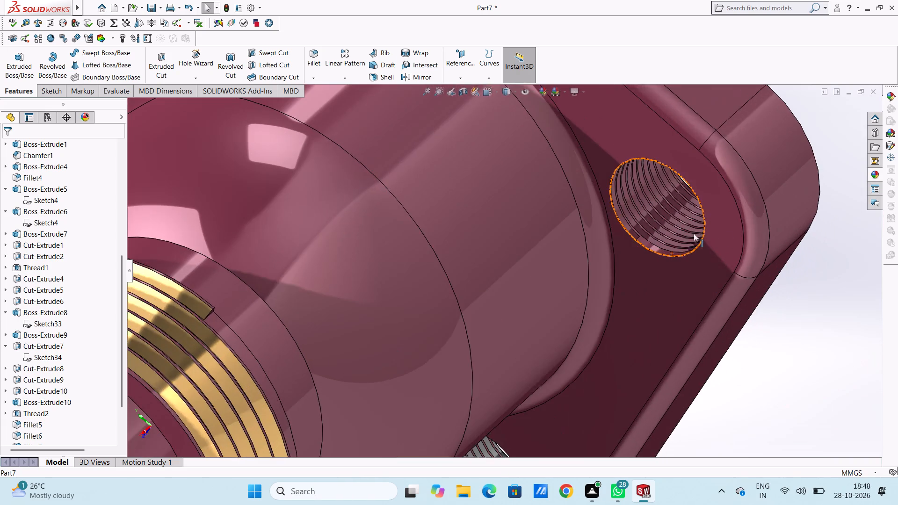
pyautogui.scroll(-4, 639, 213)
pyautogui.click(874, 173)
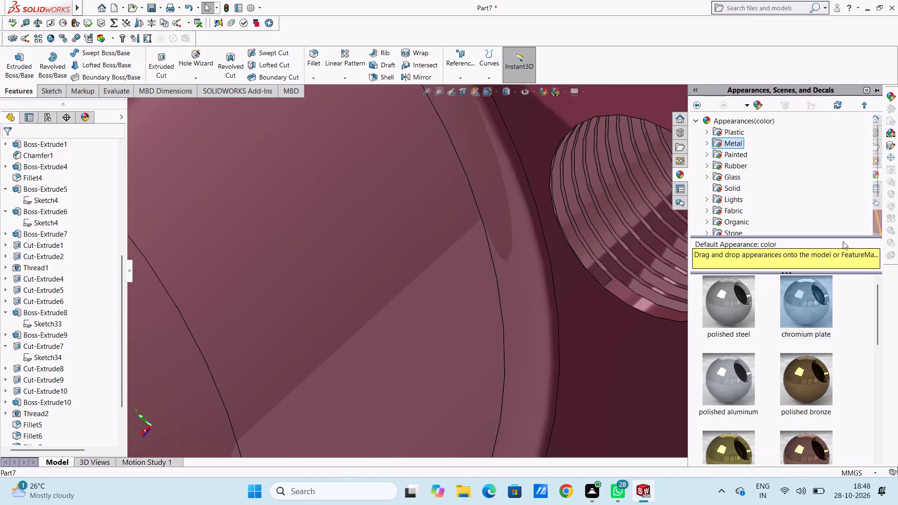
pyautogui.moveTo(779, 340); pyautogui.dragTo(711, 343)
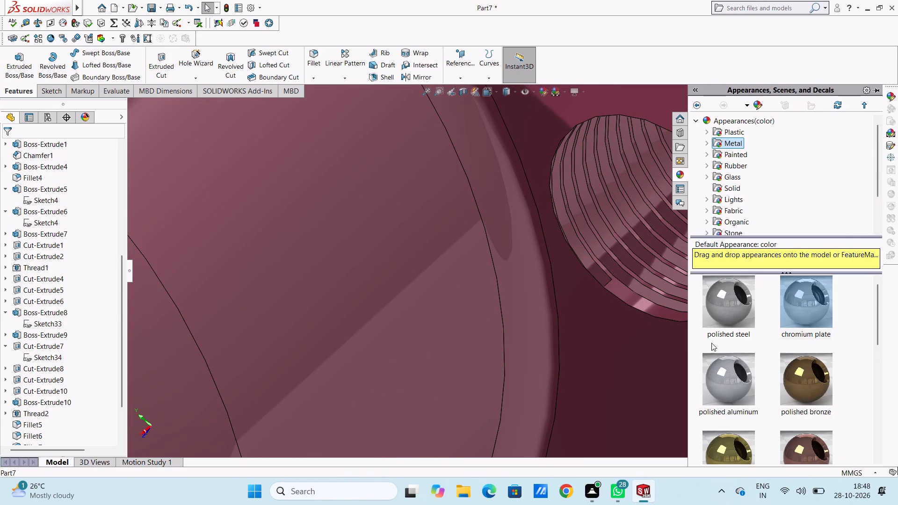
pyautogui.moveTo(711, 343); pyautogui.dragTo(570, 303)
pyautogui.moveTo(808, 313); pyautogui.dragTo(683, 282)
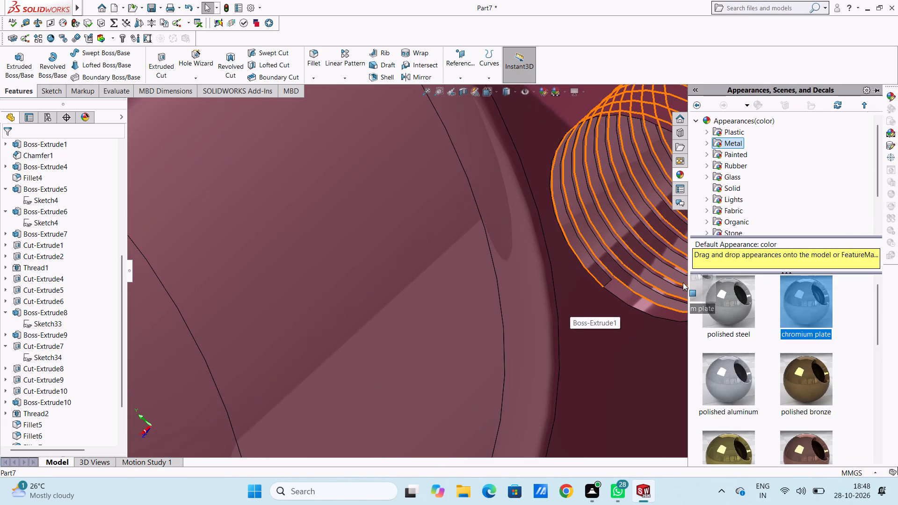
pyautogui.moveTo(683, 282); pyautogui.dragTo(607, 270)
pyautogui.click(607, 270)
# Start a light grey colour appearance on the through bore, counterbore wall and shoulder faces inside the threaded end.
pyautogui.scroll(5, 637, 276)
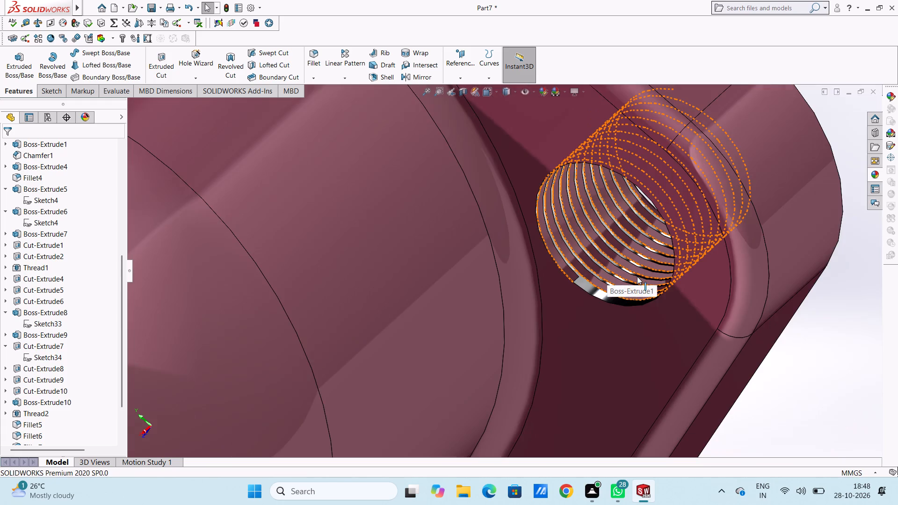
pyautogui.moveTo(726, 291); pyautogui.dragTo(757, 245, button='middle')
pyautogui.scroll(1, 746, 287)
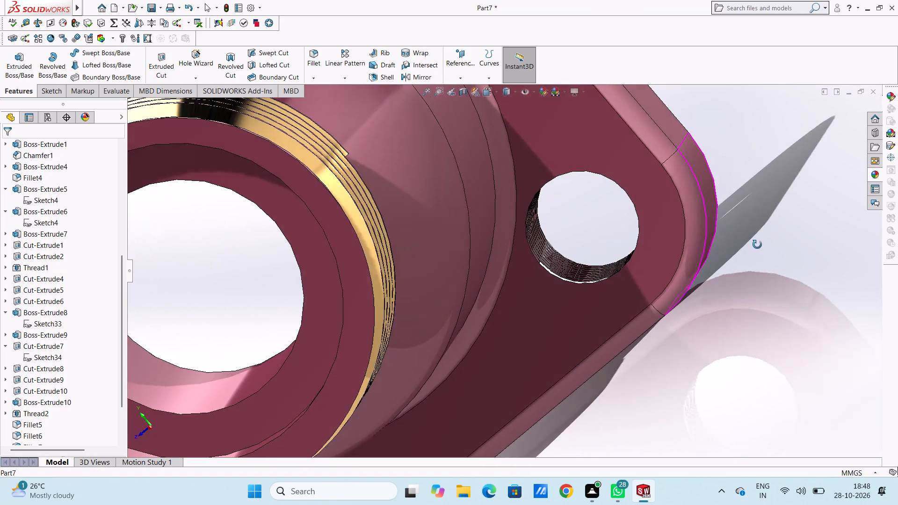
pyautogui.moveTo(757, 245); pyautogui.dragTo(796, 219, button='middle')
pyautogui.scroll(5, 725, 256)
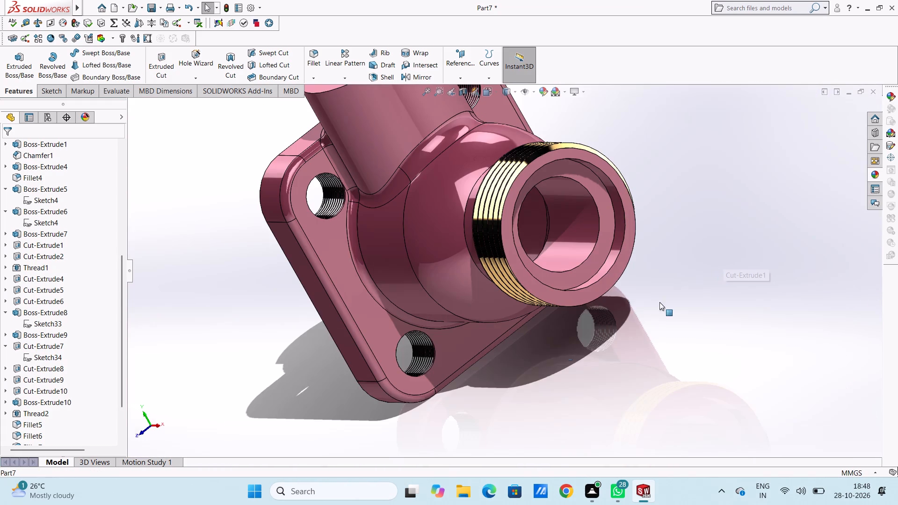
pyautogui.press('Escape')
pyautogui.hotkey('ctrl', '7')
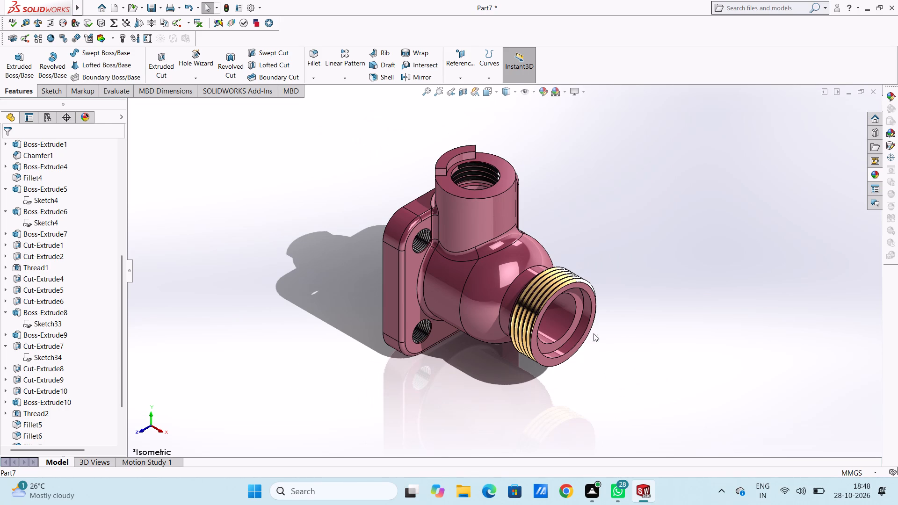
pyautogui.scroll(-2, 592, 332)
pyautogui.click(545, 305)
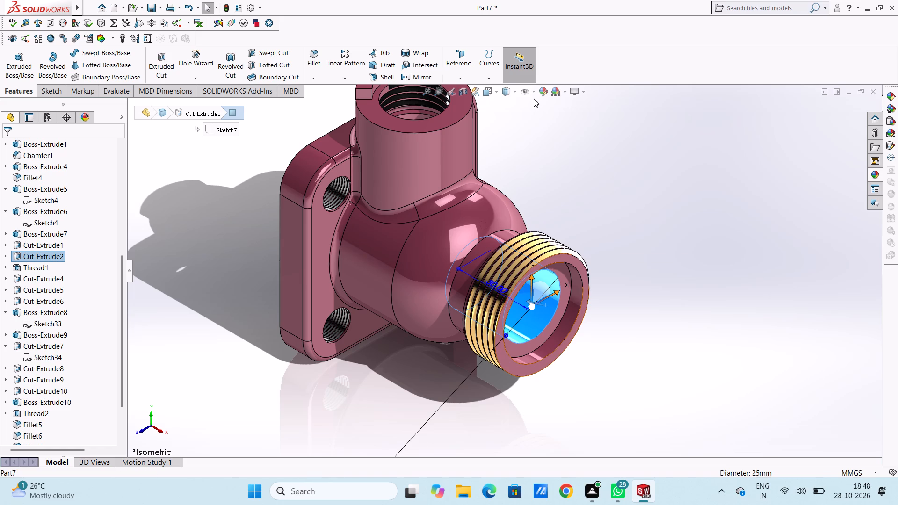
pyautogui.click(540, 94)
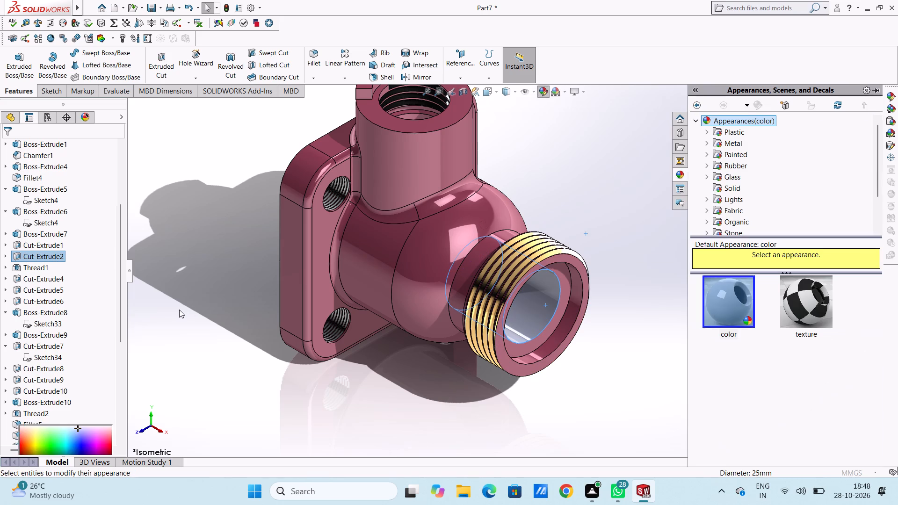
pyautogui.click(87, 375)
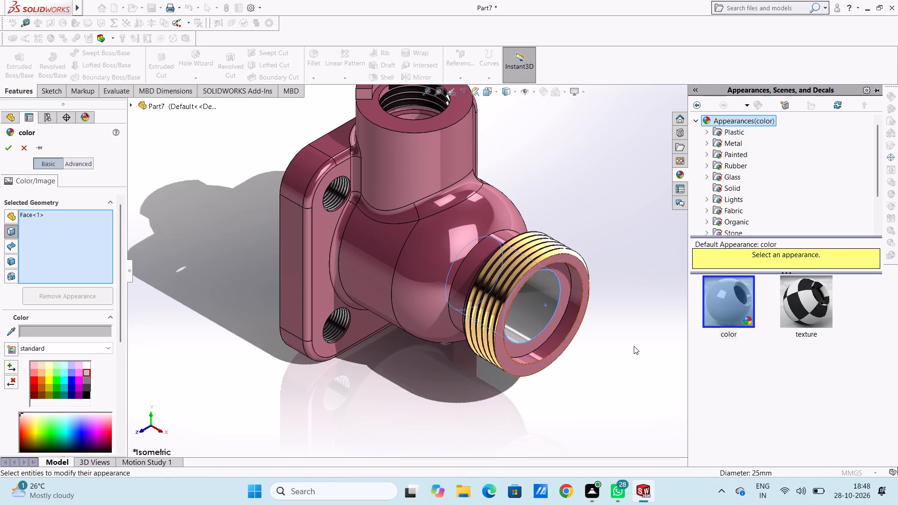
pyautogui.click(564, 307)
pyautogui.click(568, 314)
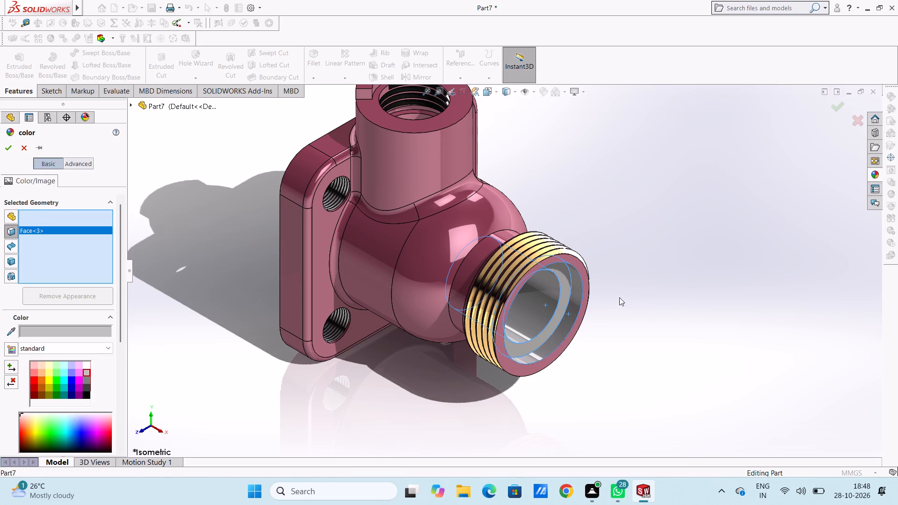
# Add the stepped bore faces on the flange side to the light grey colour, apply it and return to the isometric view.
pyautogui.moveTo(641, 272); pyautogui.dragTo(767, 291, button='middle')
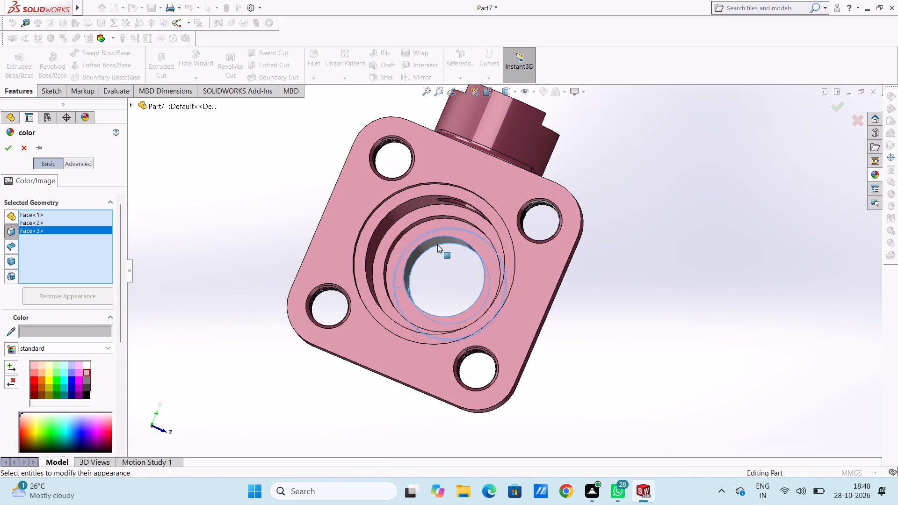
pyautogui.click(410, 255)
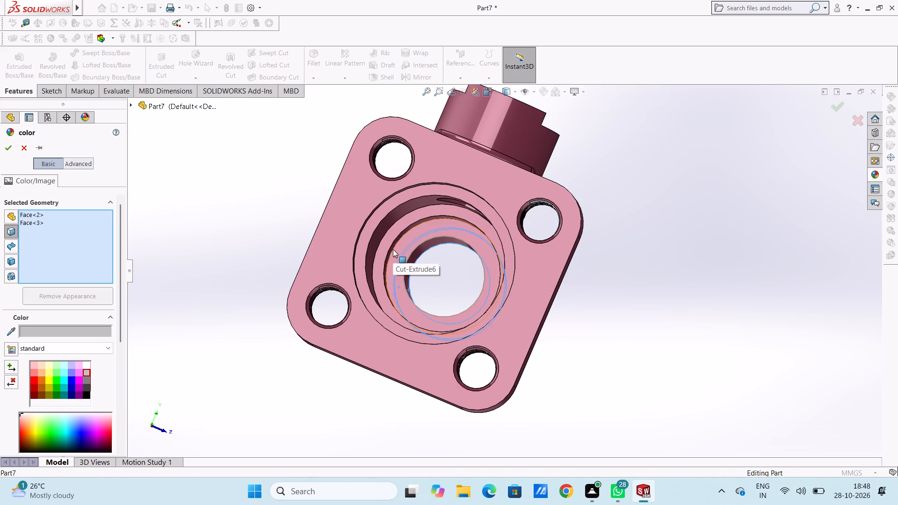
pyautogui.moveTo(403, 250); pyautogui.dragTo(385, 271, button='middle')
pyautogui.click(405, 267)
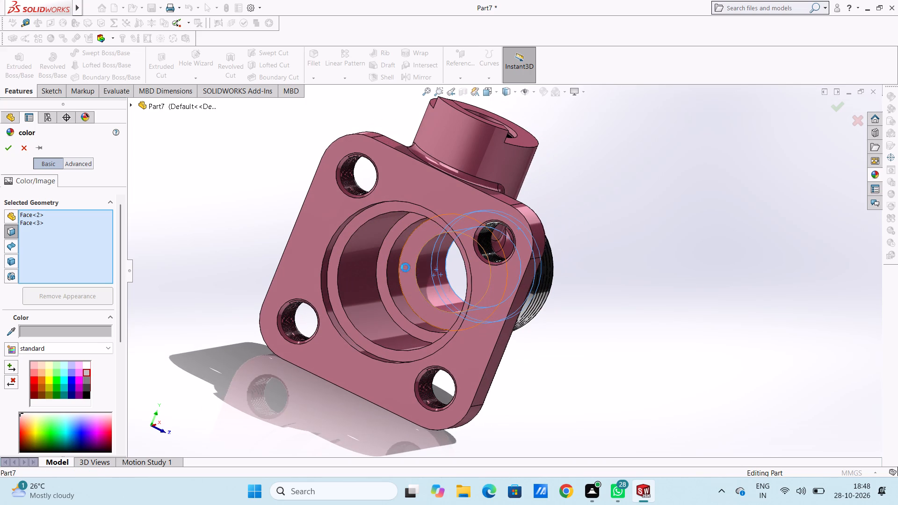
pyautogui.click(429, 279)
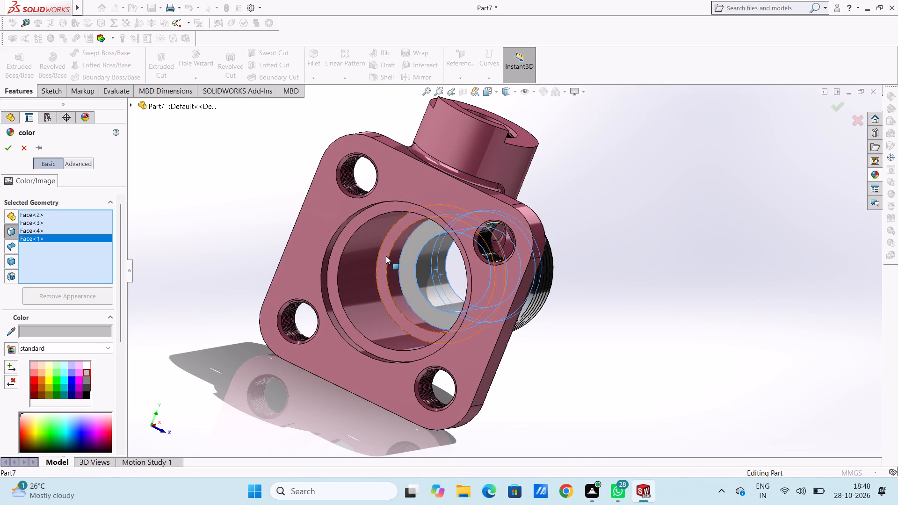
pyautogui.click(383, 254)
pyautogui.click(394, 262)
pyautogui.click(357, 271)
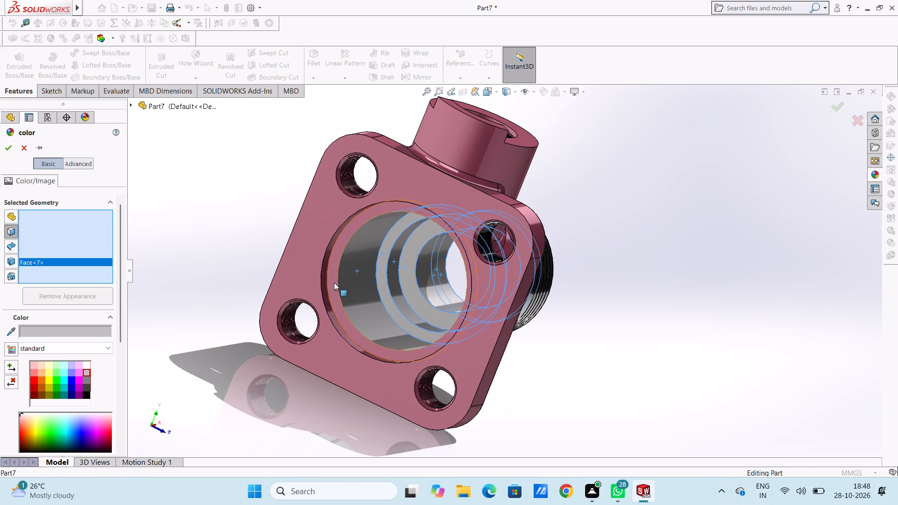
pyautogui.click(334, 282)
pyautogui.click(326, 282)
pyautogui.moveTo(311, 209); pyautogui.dragTo(239, 227, button='middle')
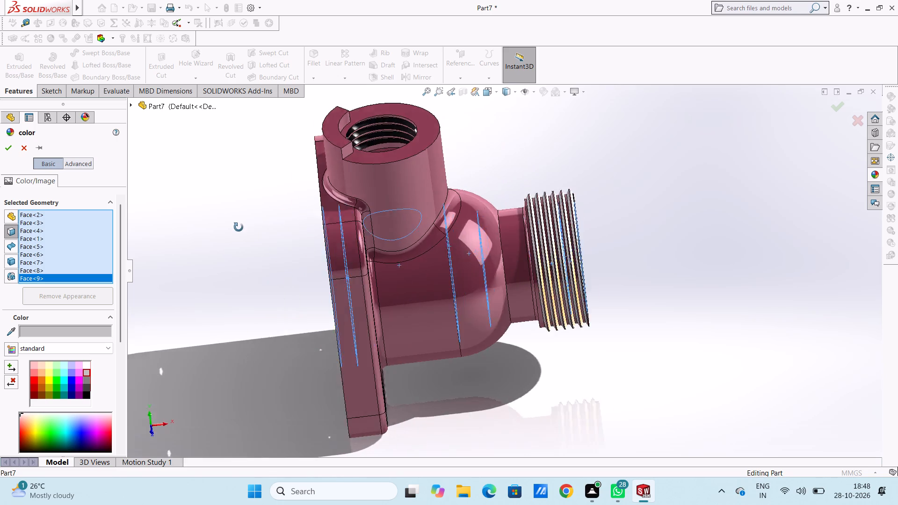
pyautogui.moveTo(239, 227); pyautogui.dragTo(199, 266, button='middle')
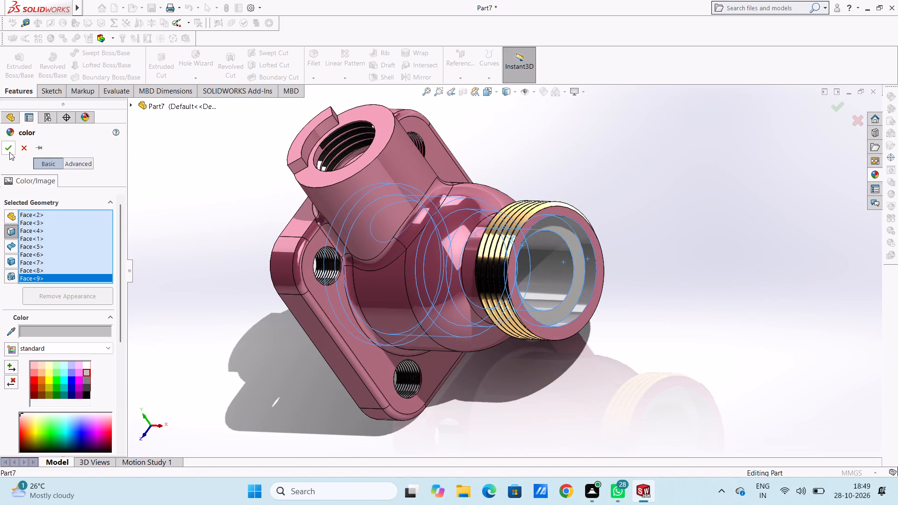
pyautogui.click(9, 151)
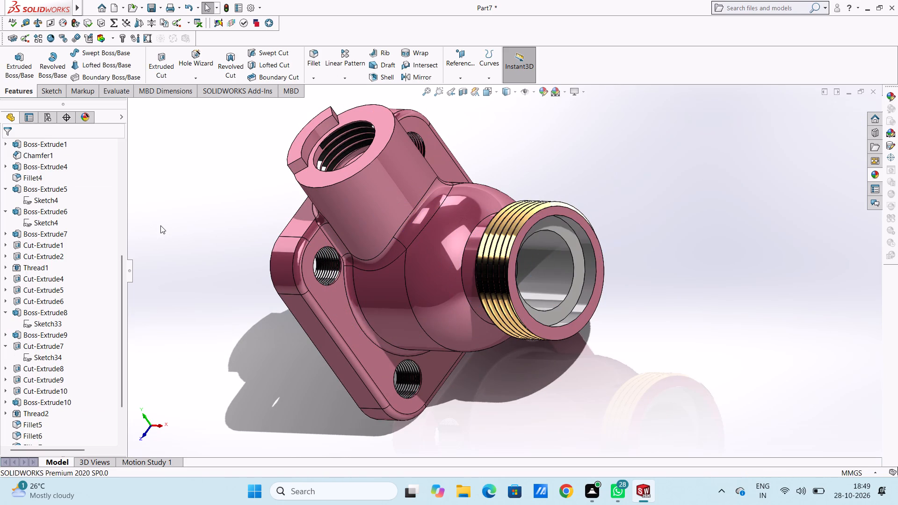
pyautogui.hotkey('ctrl', '7')
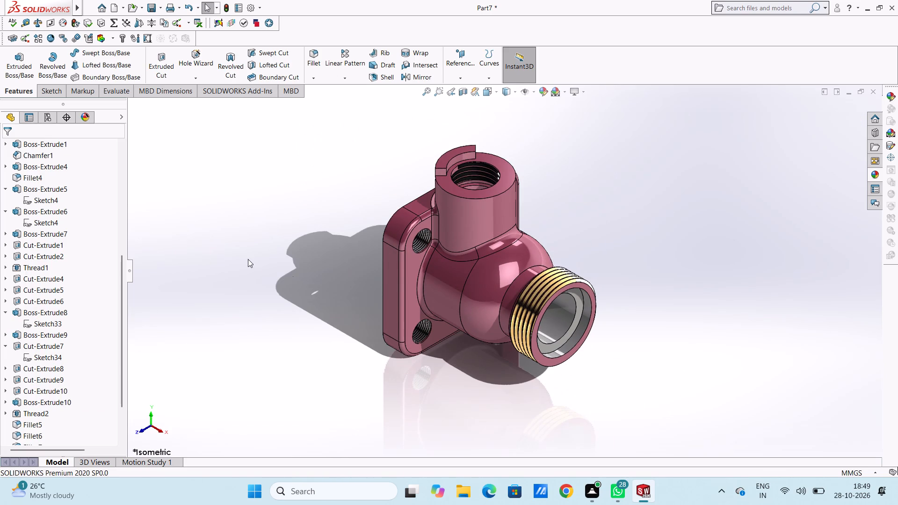
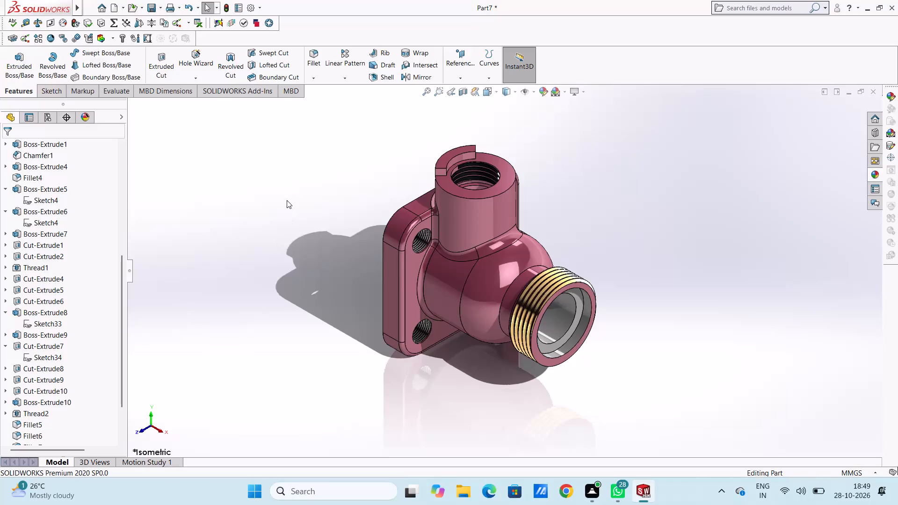
# Save the part in the Documents folder as Cast Ball Valve Housing 75mm Flange, rebuilding the document with the save.
pyautogui.scroll(2, 287, 200)
pyautogui.scroll(-2, 479, 234)
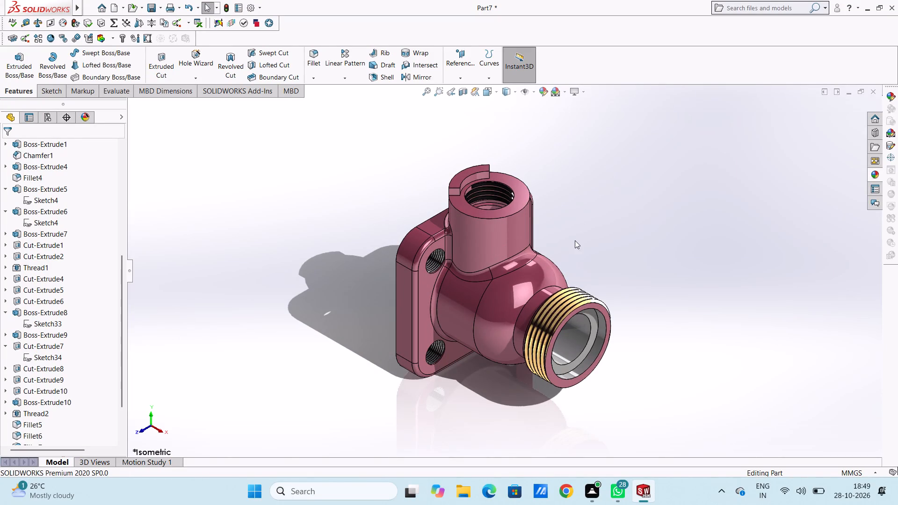
pyautogui.scroll(2, 575, 243)
pyautogui.scroll(-1, 579, 264)
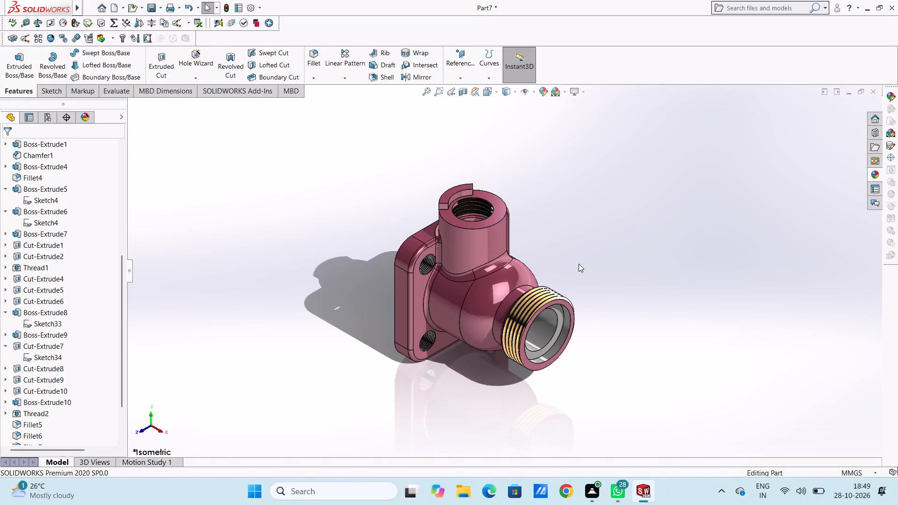
pyautogui.hotkey('ctrl', 's')
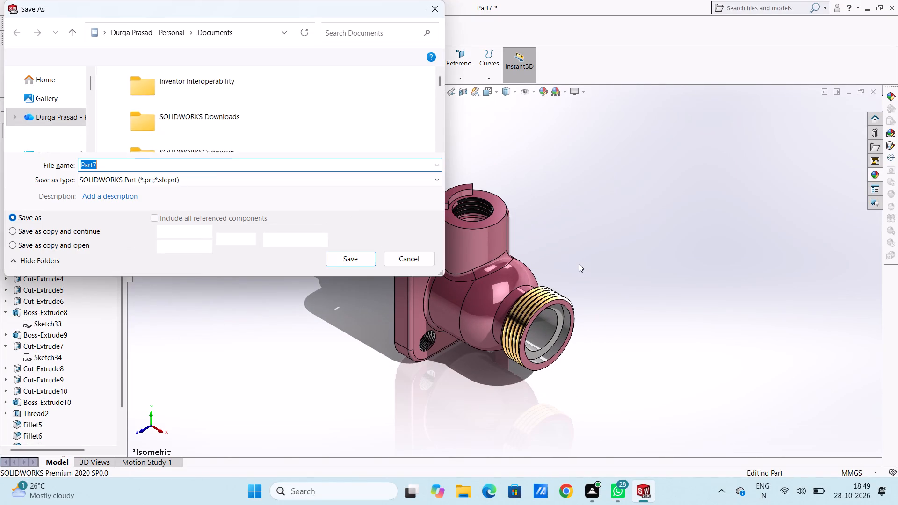
pyautogui.hotkey('ctrl', 'v')
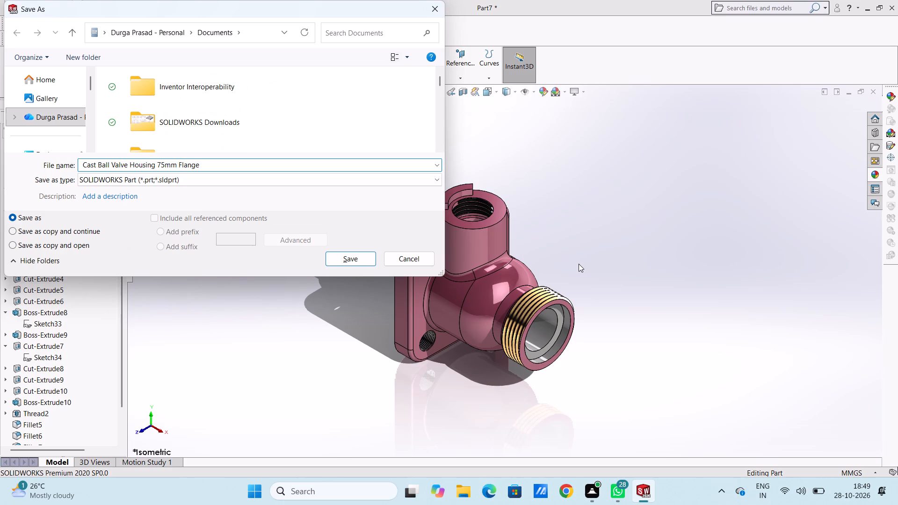
pyautogui.click(349, 253)
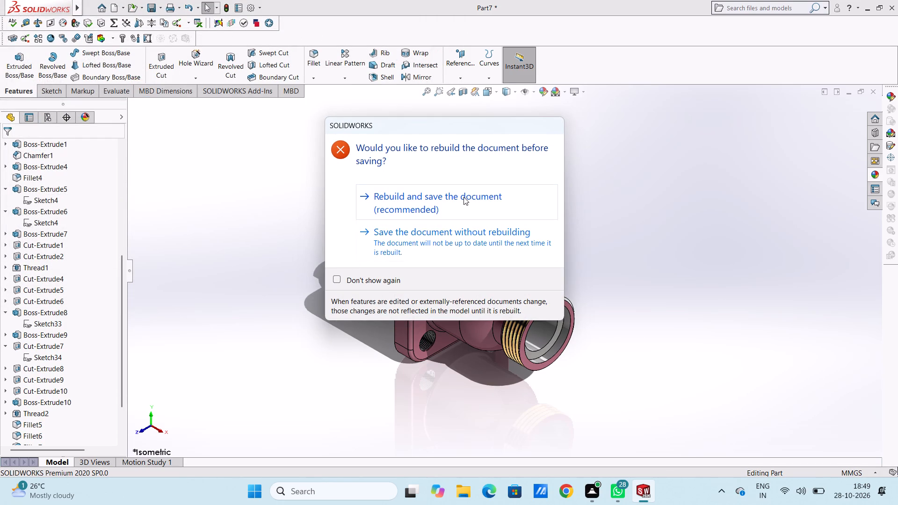
pyautogui.click(463, 197)
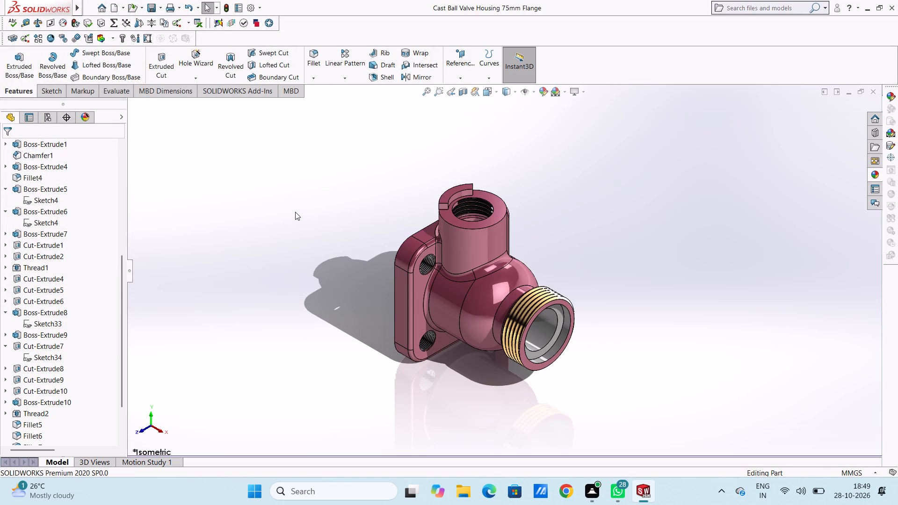
pyautogui.hotkey('ctrl', 's')
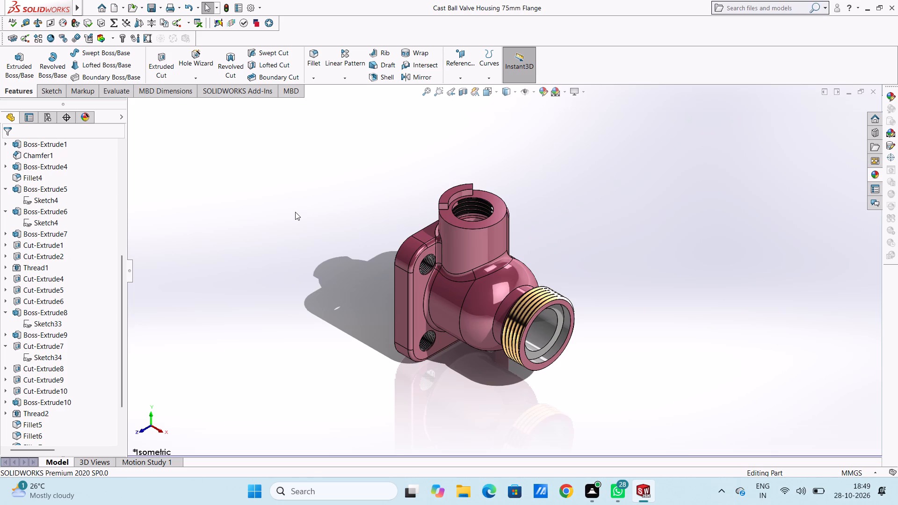
pyautogui.hotkey('ctrl', 's')
# Export the valve housing as an Adobe PDF under the same file name in the Documents folder.
pyautogui.click(159, 9)
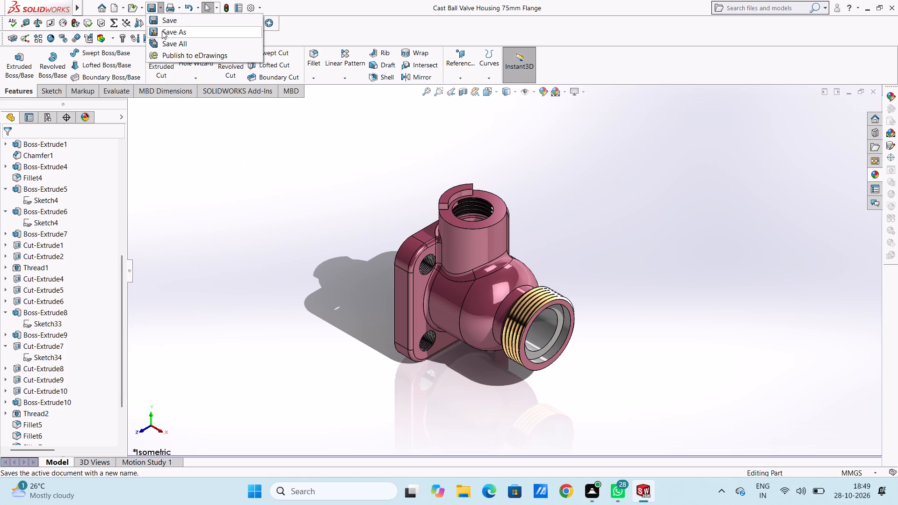
pyautogui.click(162, 30)
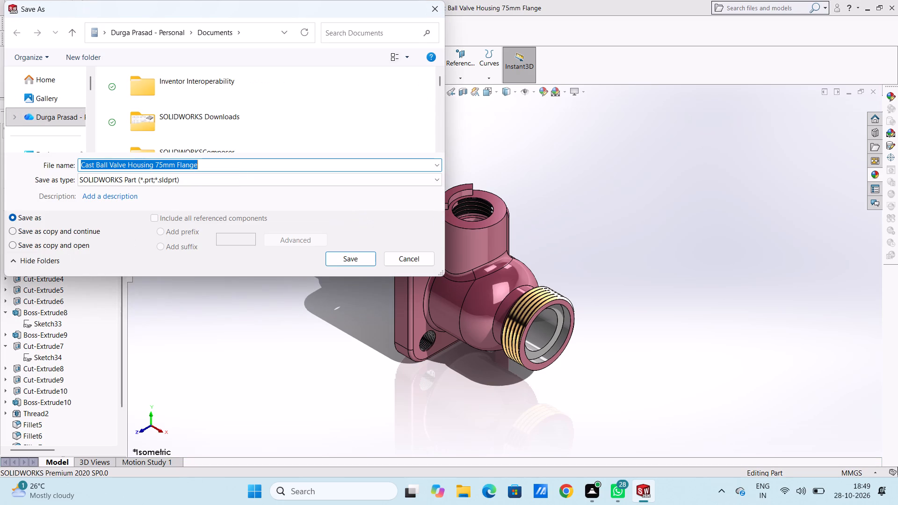
pyautogui.click(239, 177)
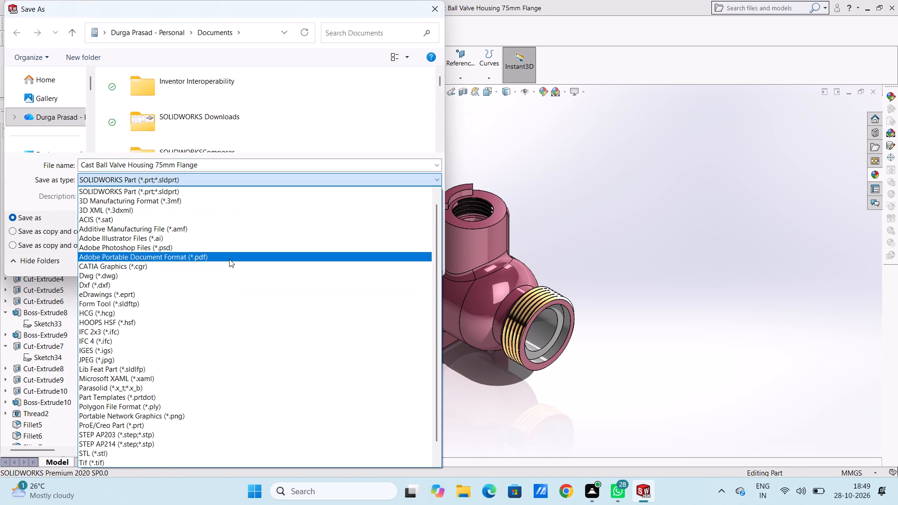
pyautogui.click(229, 259)
pyautogui.click(352, 282)
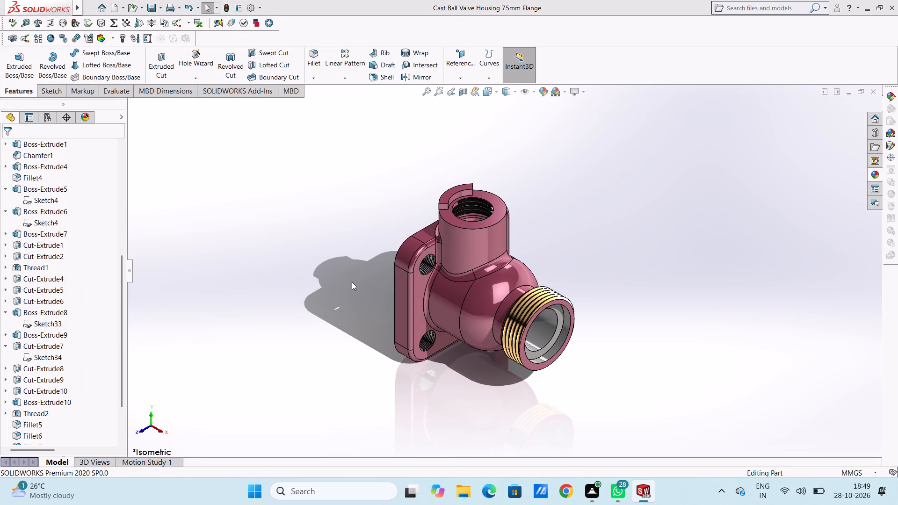